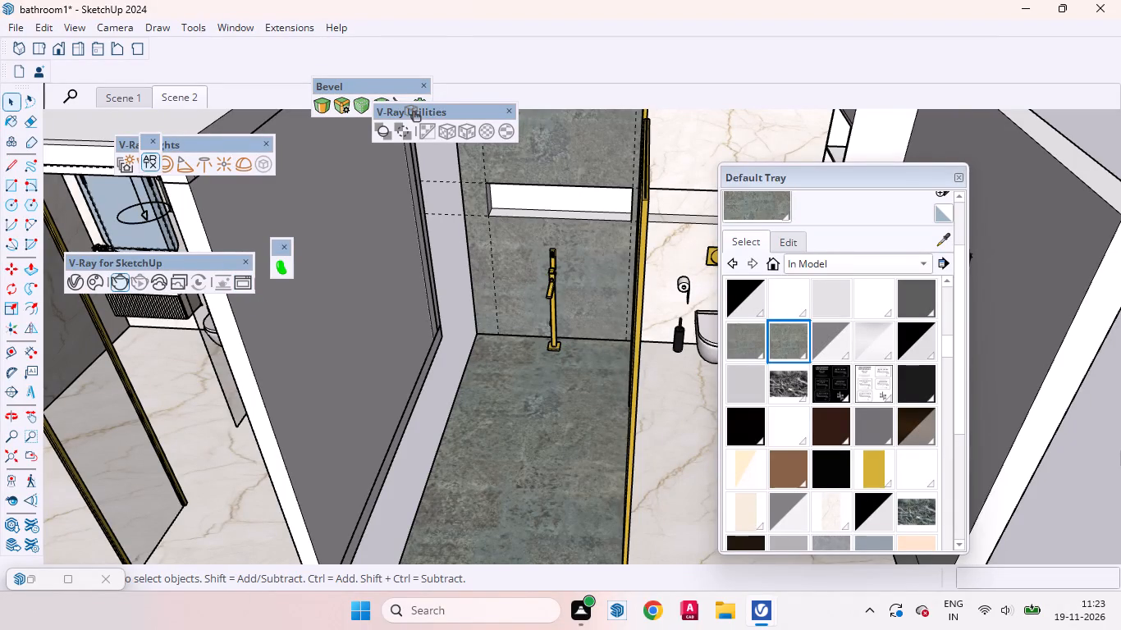
Clear the material search in the V-Ray Asset Editor and make the Flagstone (AWZA91) host material editable in V-Ray.
click(72, 277)
drag(188, 281, 199, 276)
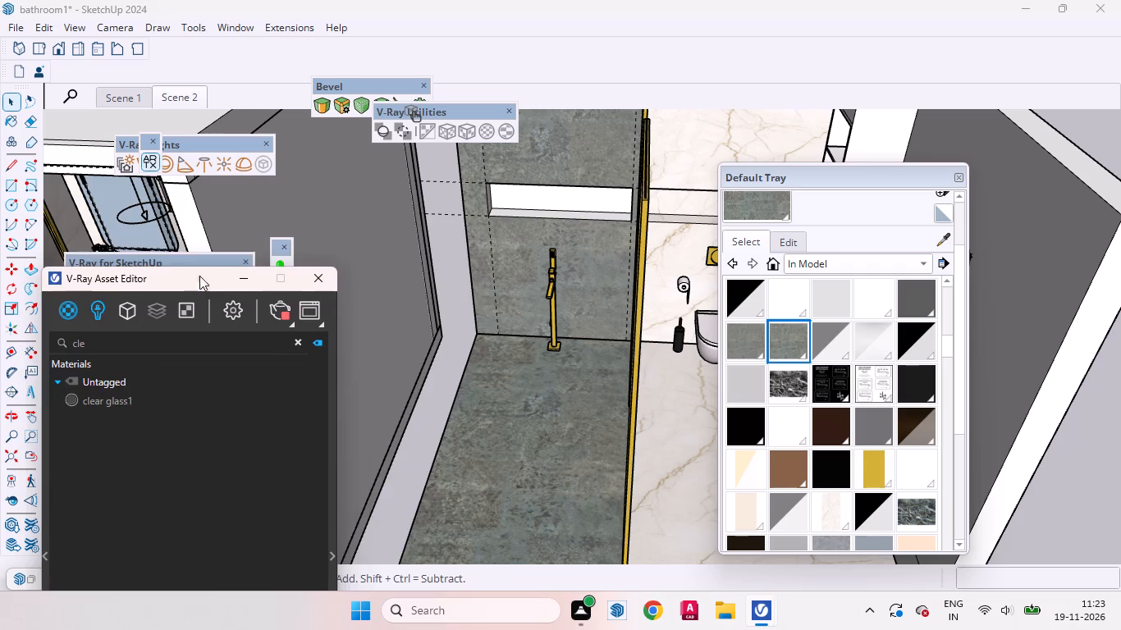
drag(199, 276, 377, 180)
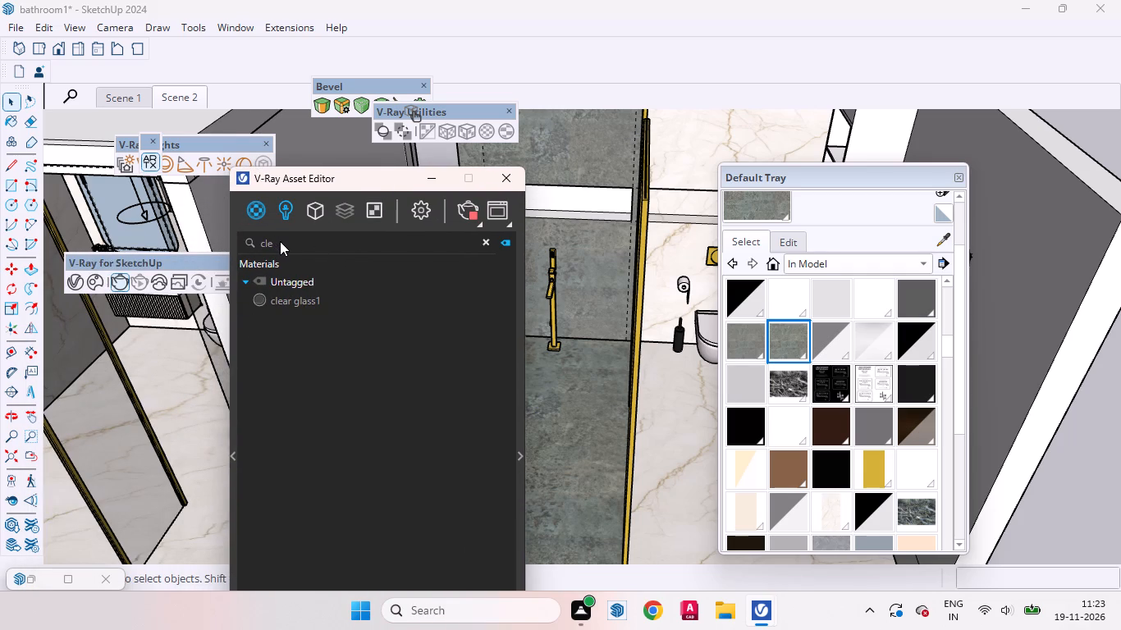
click(280, 241)
drag(291, 244, 275, 245)
drag(275, 245, 269, 246)
key(BackSpace)
key(BackSpace)
key(BackSpace)
key(BackSpace)
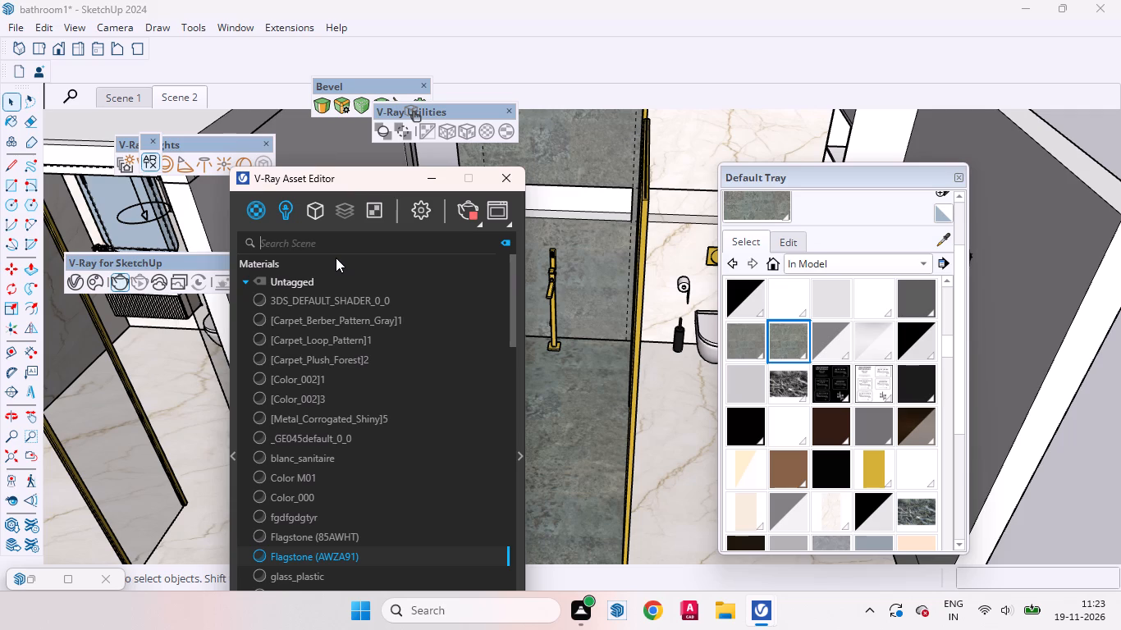
click(517, 454)
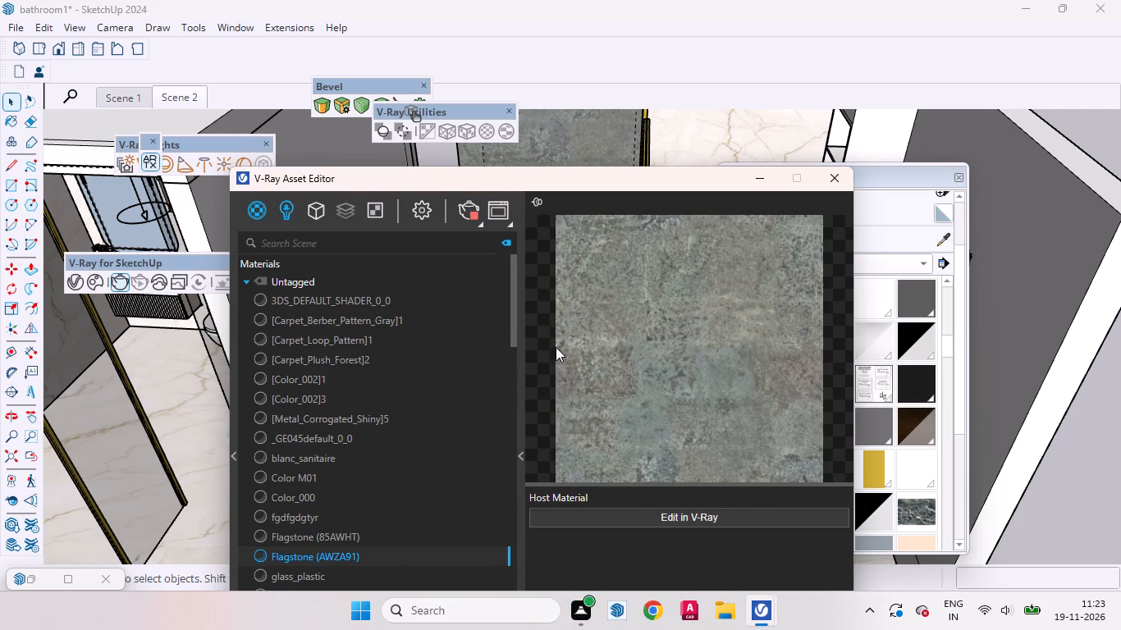
drag(483, 178, 472, 103)
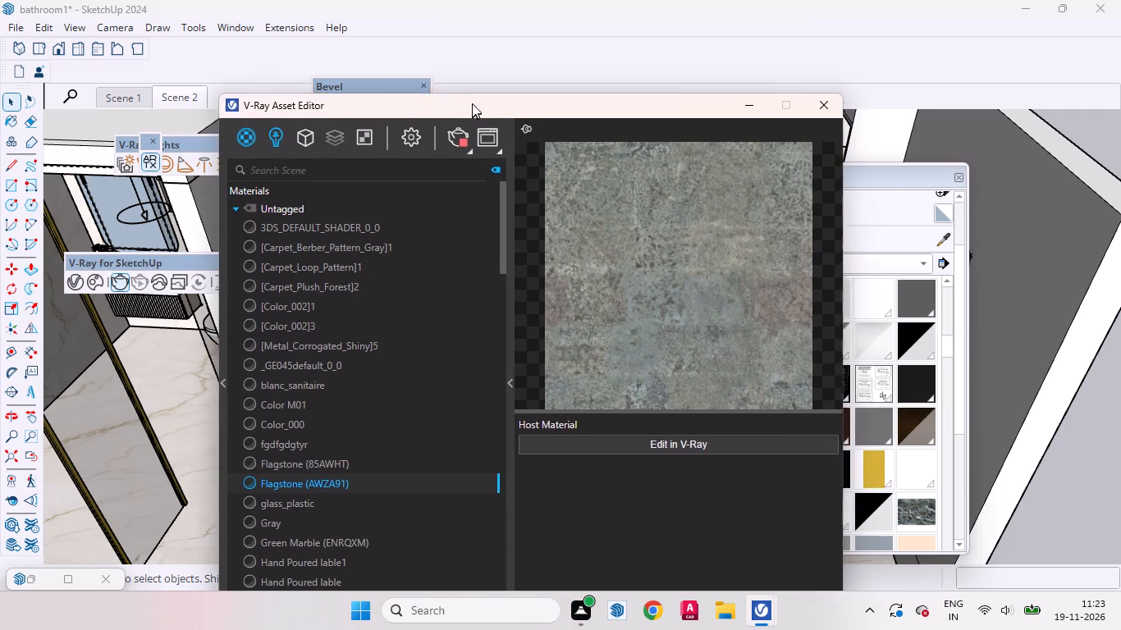
drag(472, 103, 469, 88)
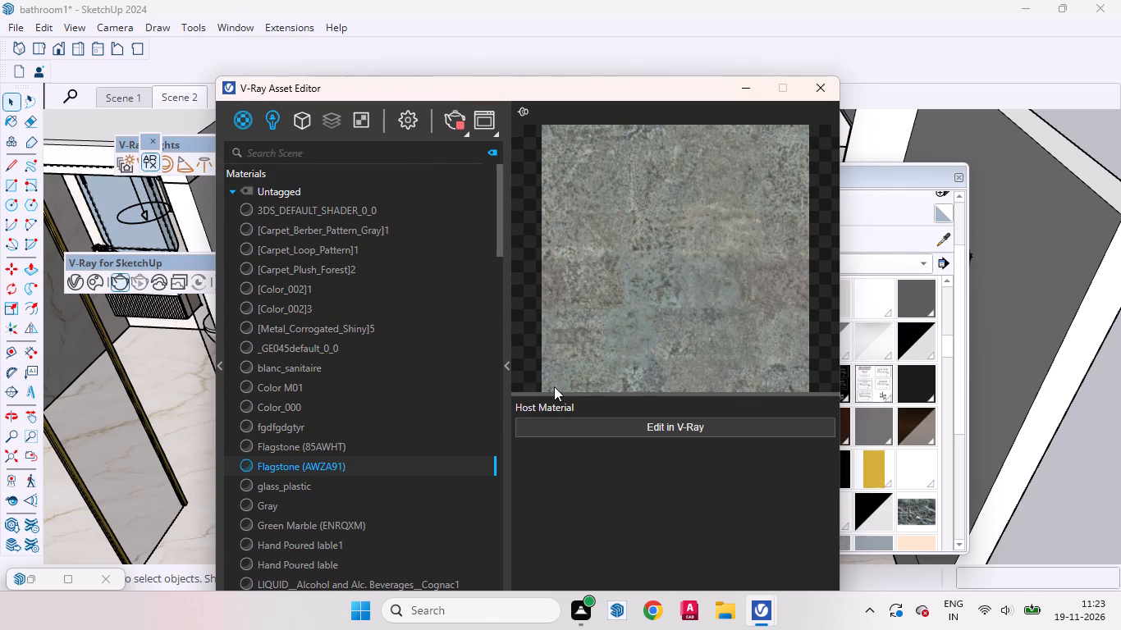
click(639, 425)
drag(586, 90, 585, 25)
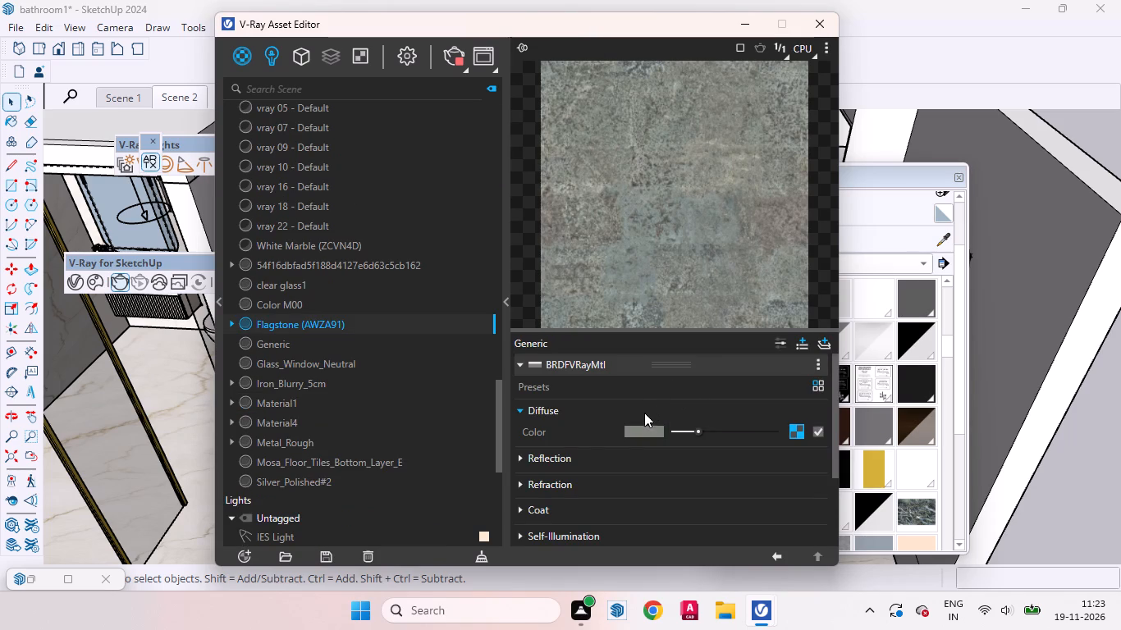
Switch the Flagstone (AWZA91) reflection's surface control to Use Glossiness.
click(603, 460)
scroll(612, 404, down, 2)
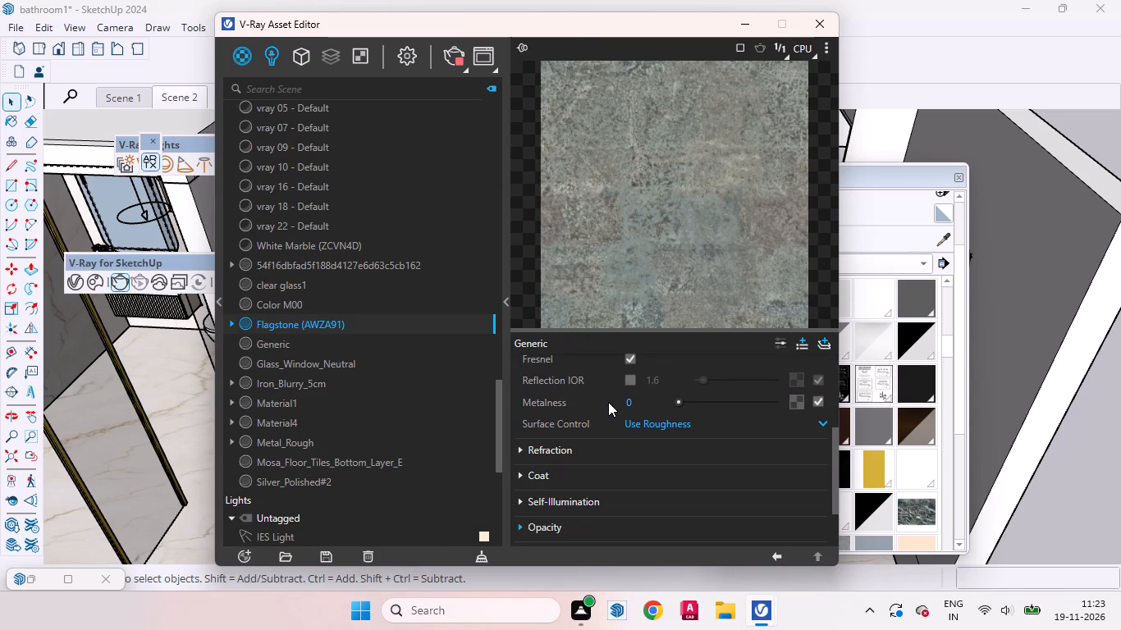
click(774, 419)
click(699, 445)
Brighten the Flagstone (AWZA91) reflection color from black to light grey, and put the asset editor away.
scroll(664, 453, up, 1)
drag(672, 396, 685, 398)
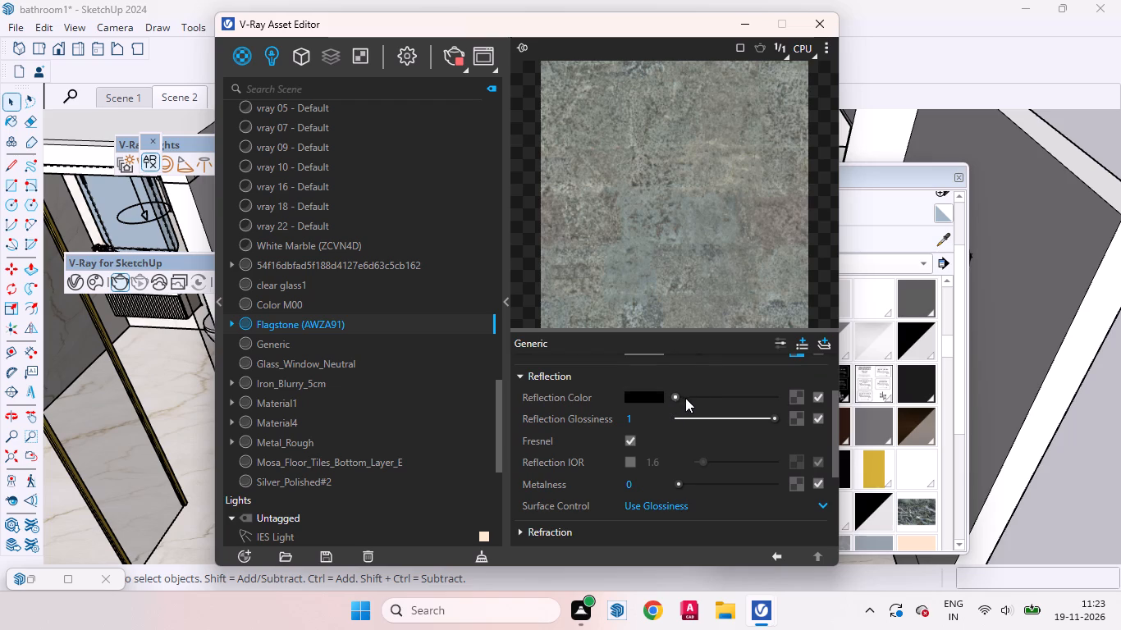
drag(685, 398, 721, 400)
click(721, 400)
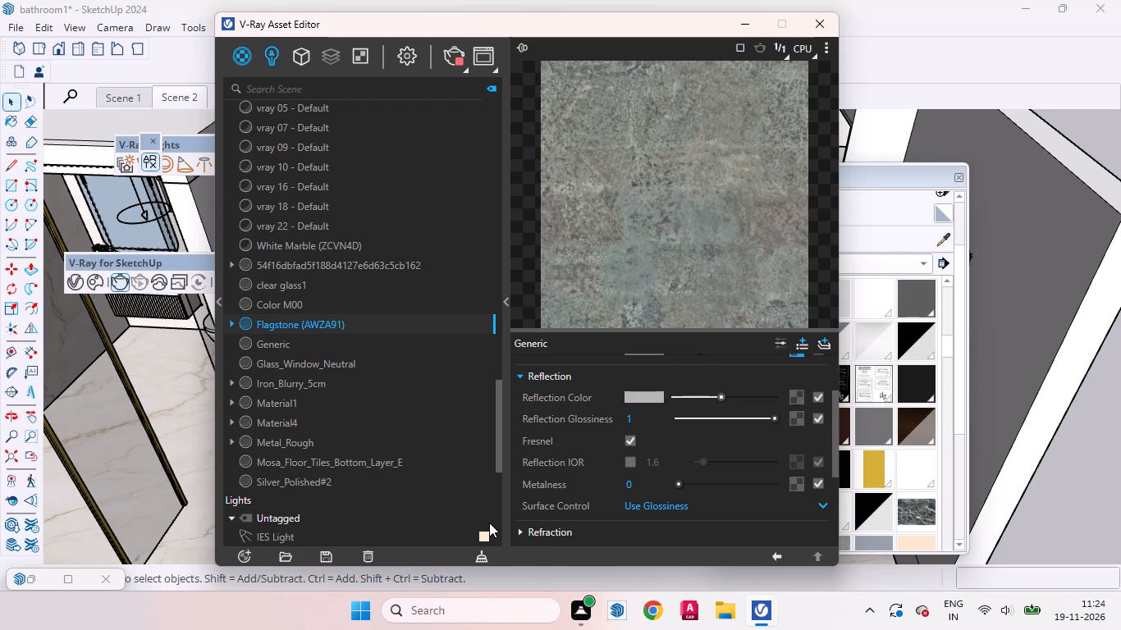
click(502, 306)
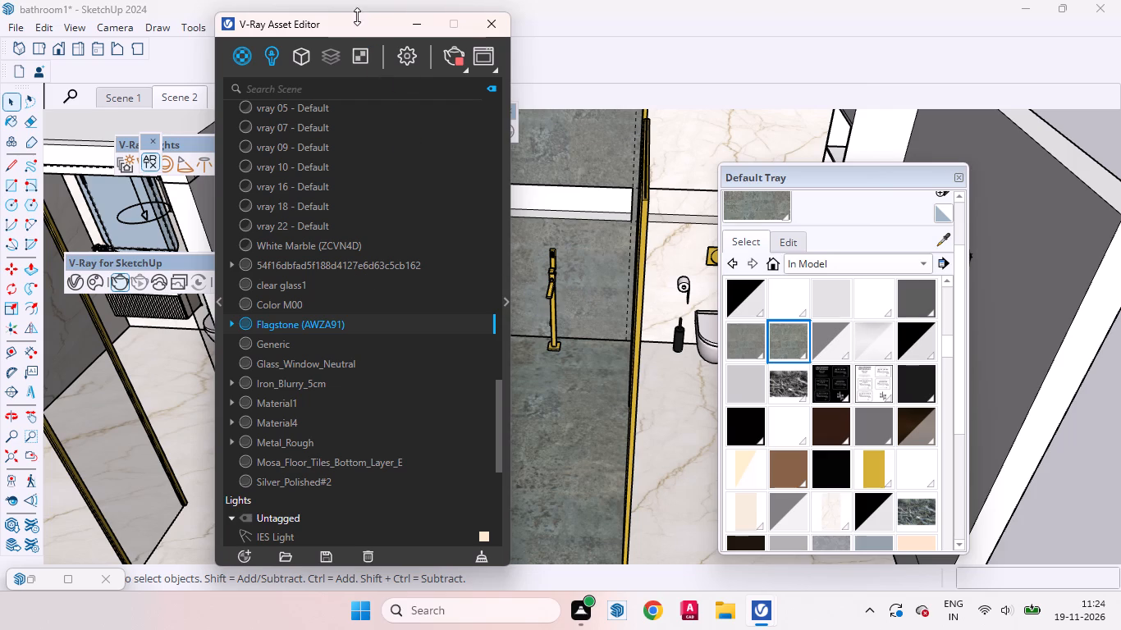
drag(357, 26, 236, 218)
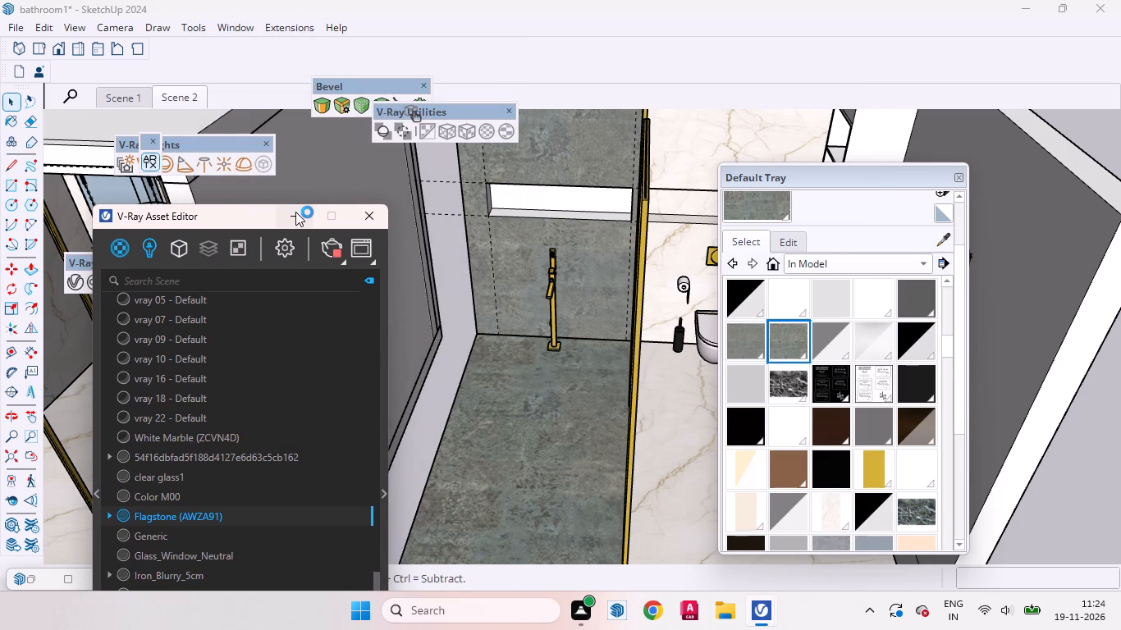
click(295, 215)
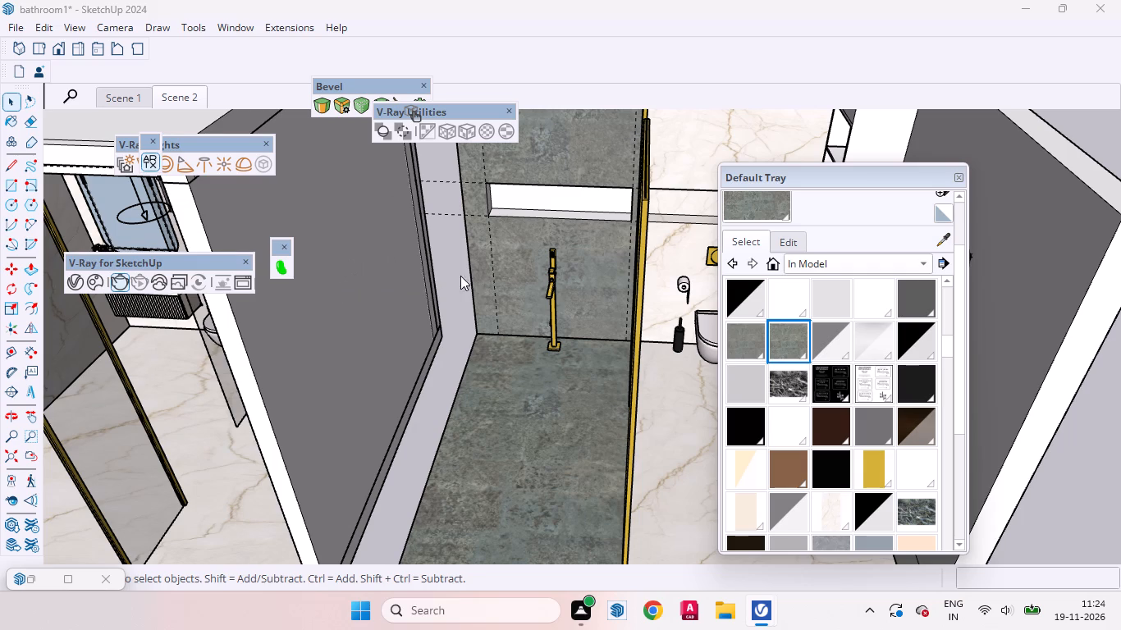
Inside the shower wall group, paint the recessed niche's back, bottom and left side faces with the Flagstone material.
click(11, 98)
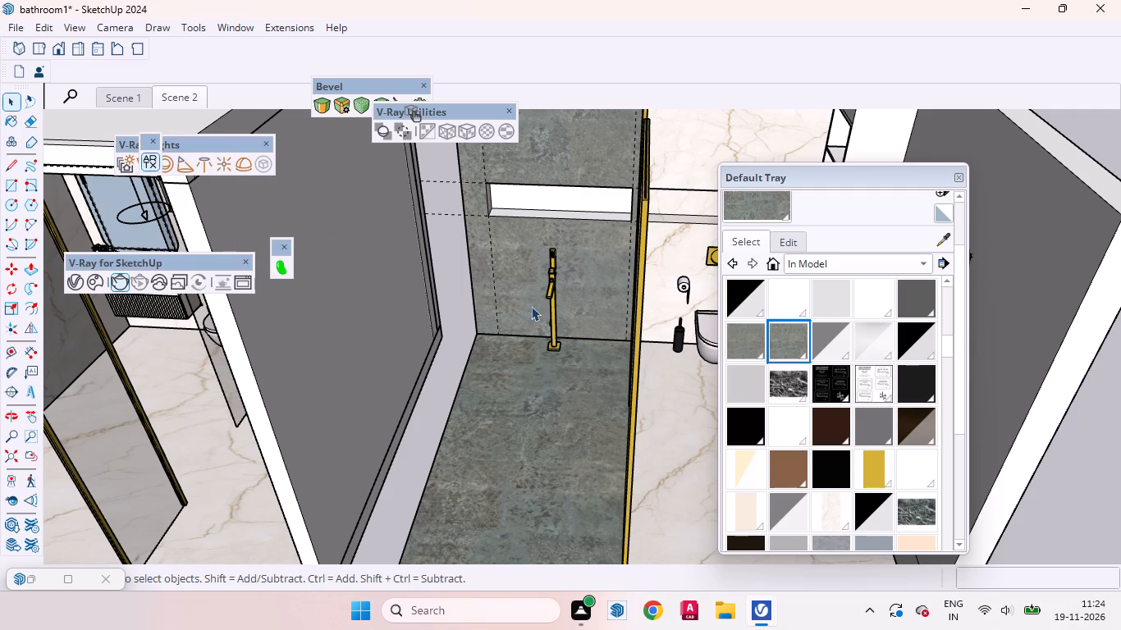
scroll(533, 189, up, 10)
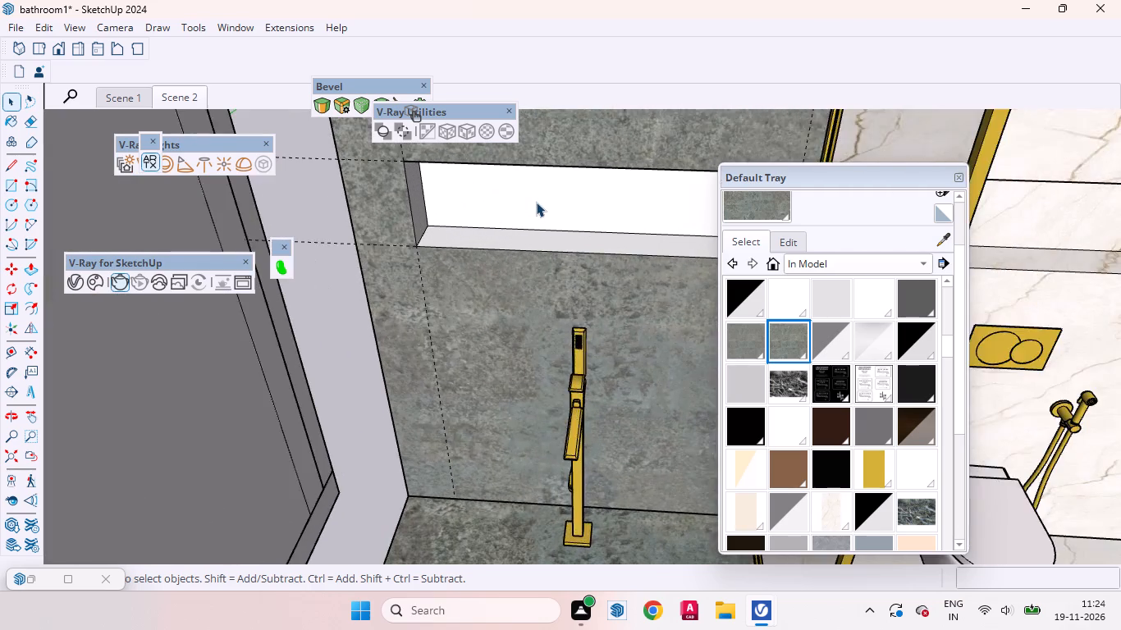
scroll(536, 202, up, 2)
click(542, 196)
double_click(535, 199)
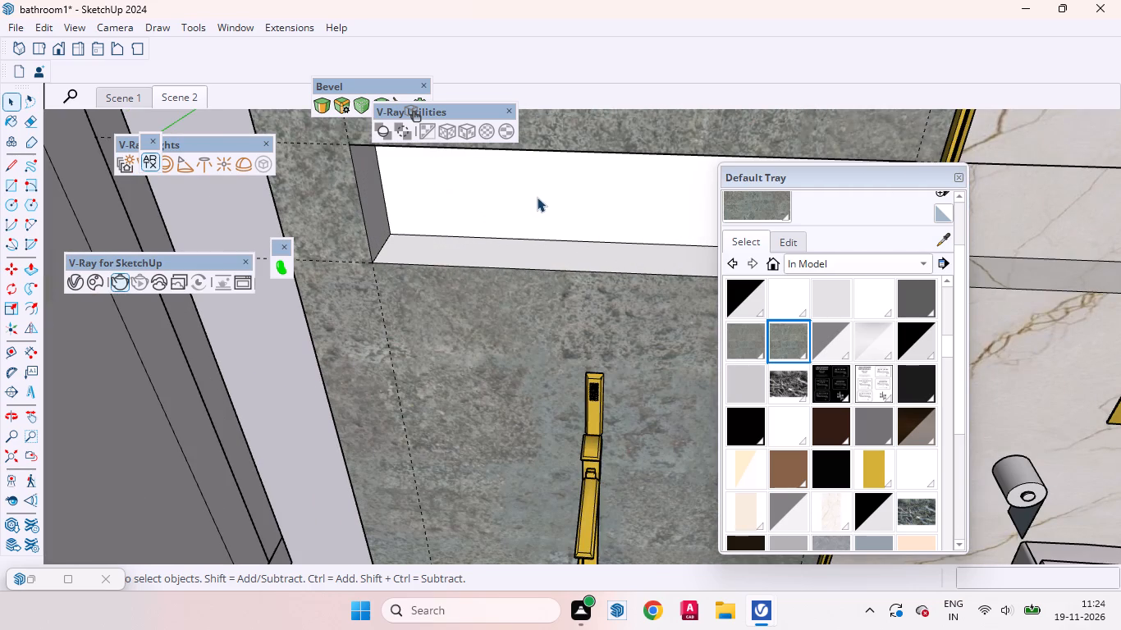
scroll(513, 326, down, 7)
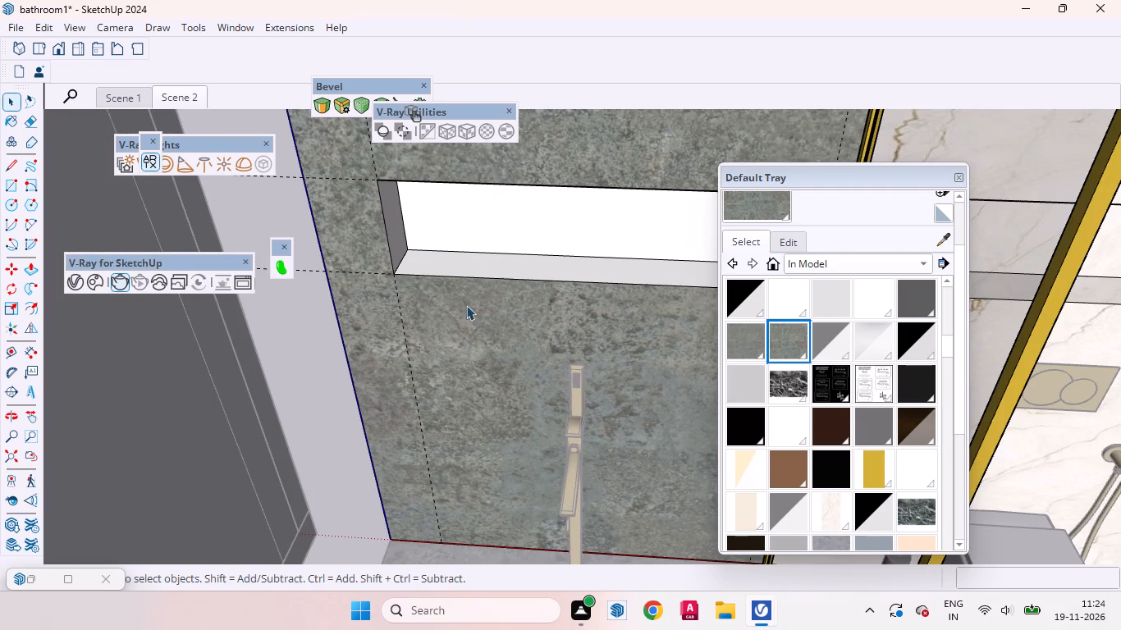
triple_click(468, 314)
click(517, 232)
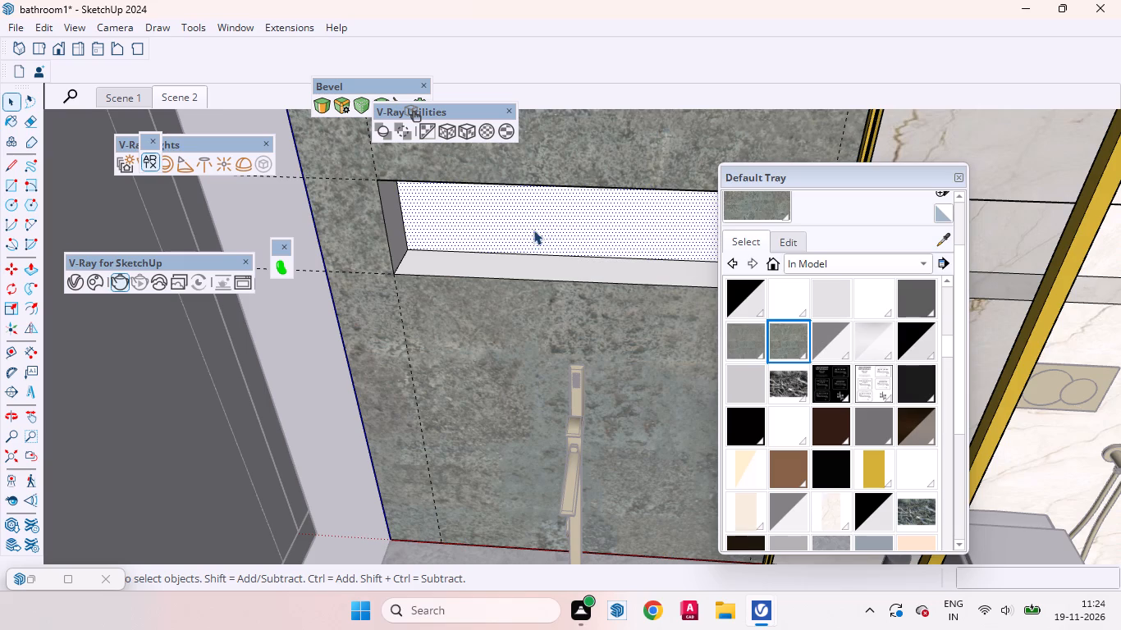
click(749, 208)
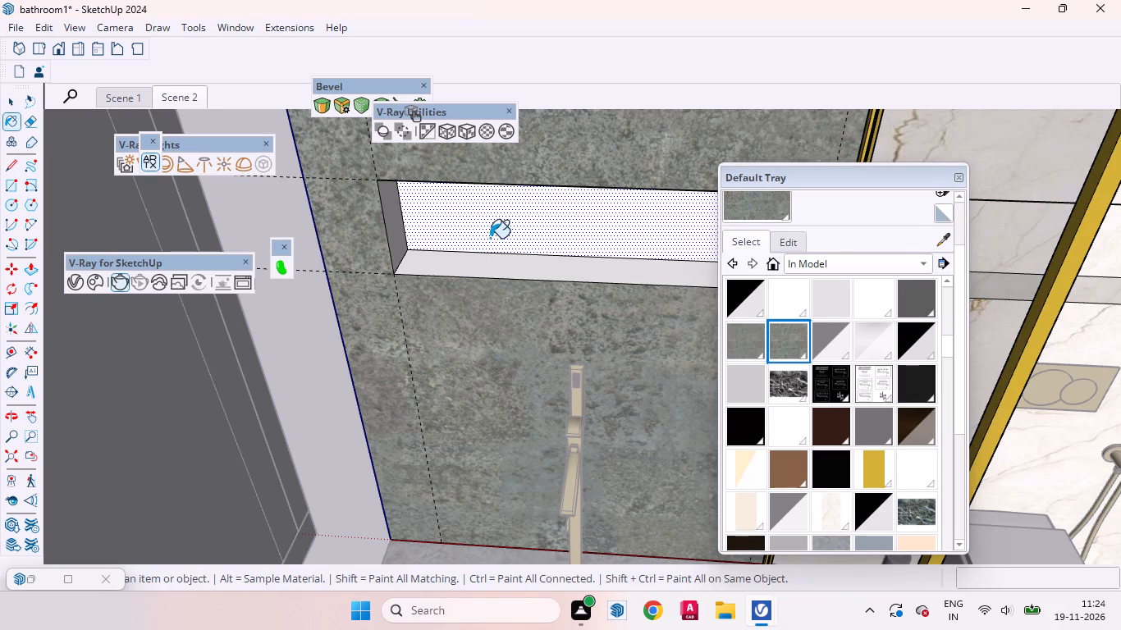
click(500, 228)
scroll(486, 270, up, 6)
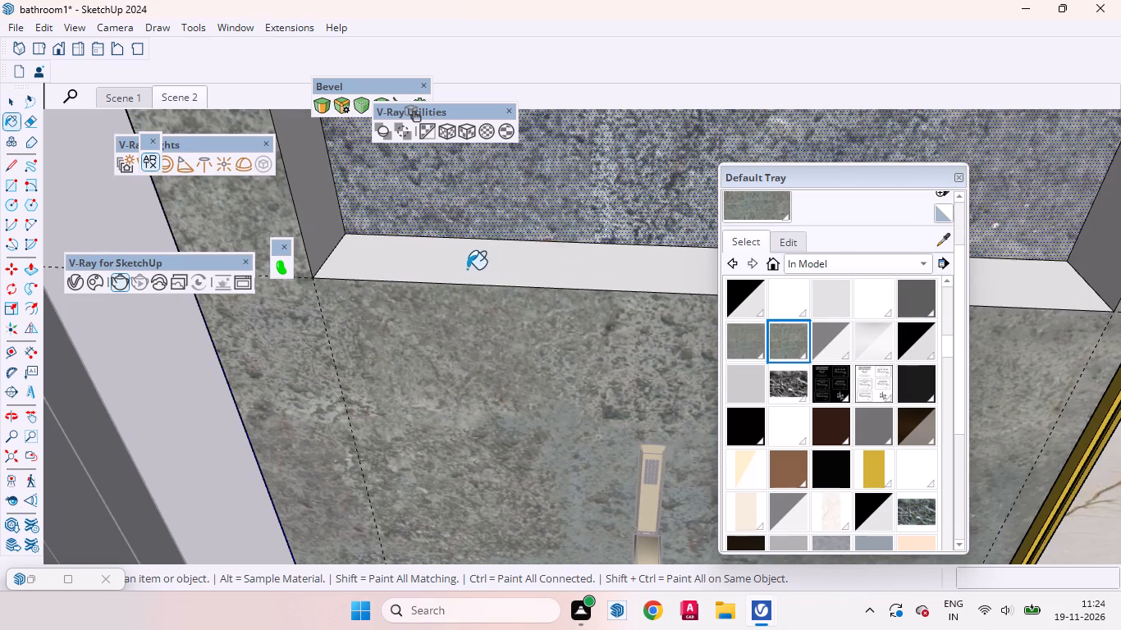
click(467, 269)
click(332, 216)
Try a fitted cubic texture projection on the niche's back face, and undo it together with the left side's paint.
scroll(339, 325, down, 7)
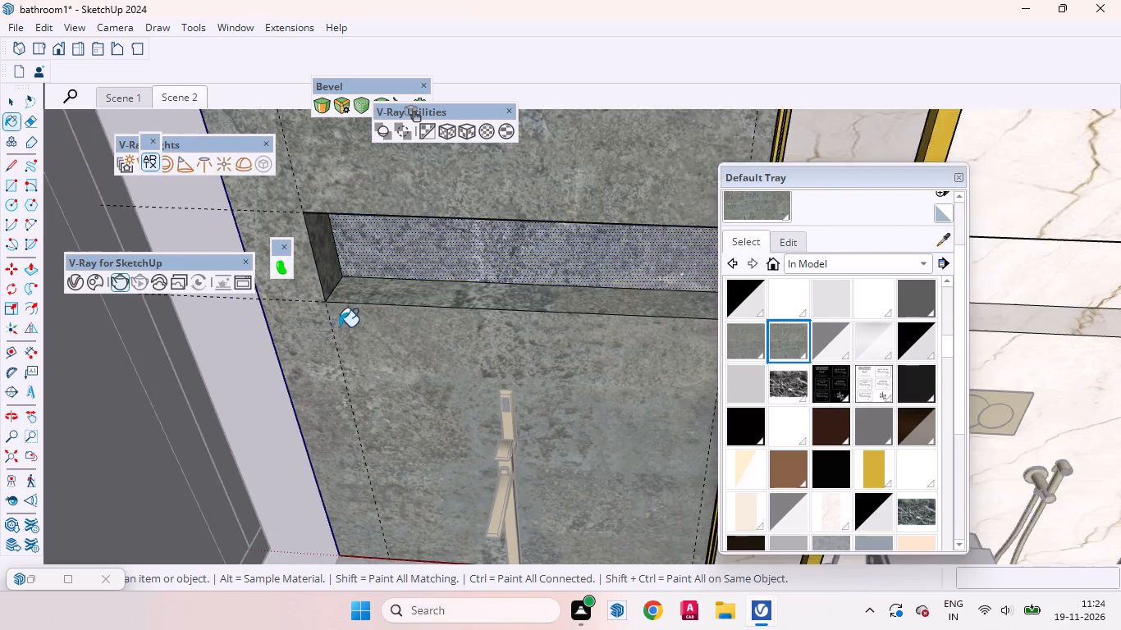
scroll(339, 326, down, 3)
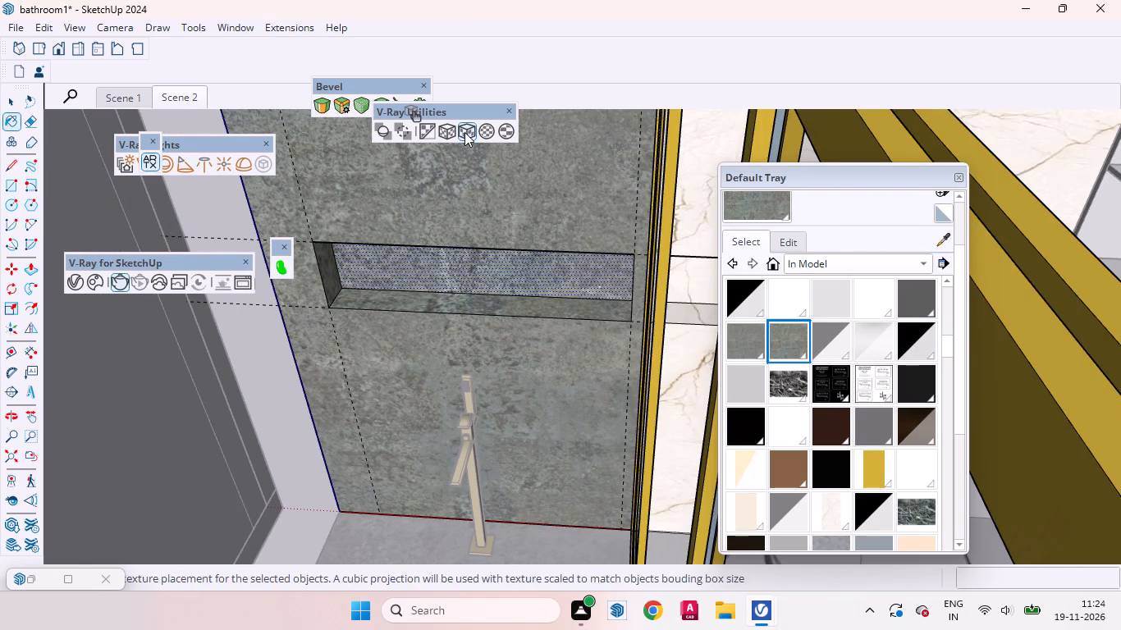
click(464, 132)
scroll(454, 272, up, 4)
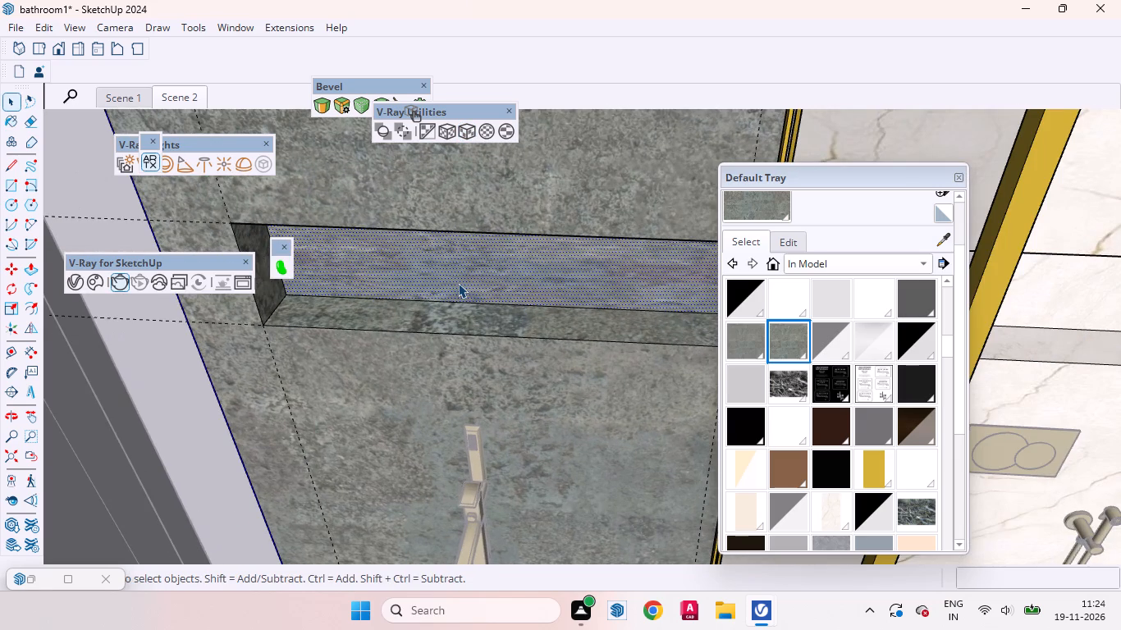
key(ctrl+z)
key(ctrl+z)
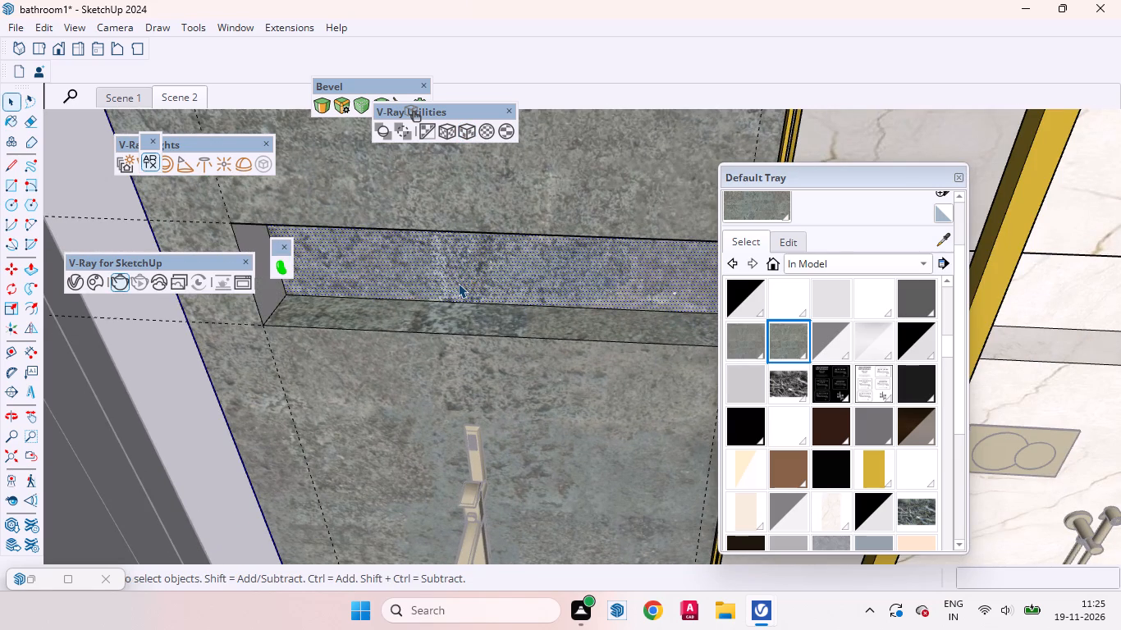
Paint the left and right side faces of the shower niche with the Flagstone material.
scroll(453, 346, down, 2)
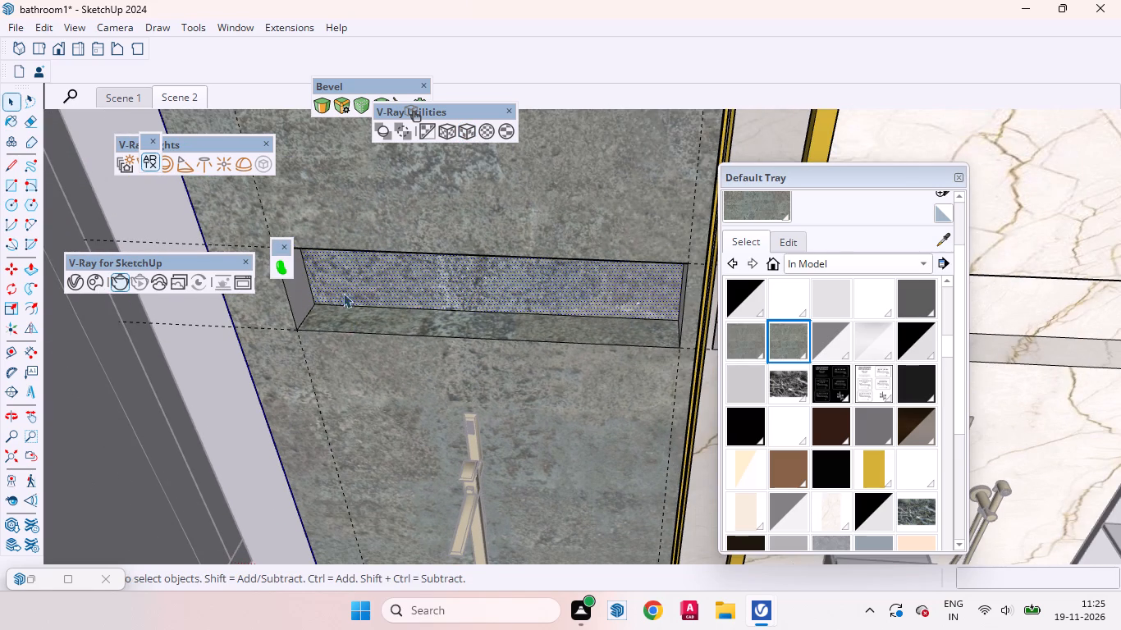
click(771, 212)
scroll(320, 329, up, 3)
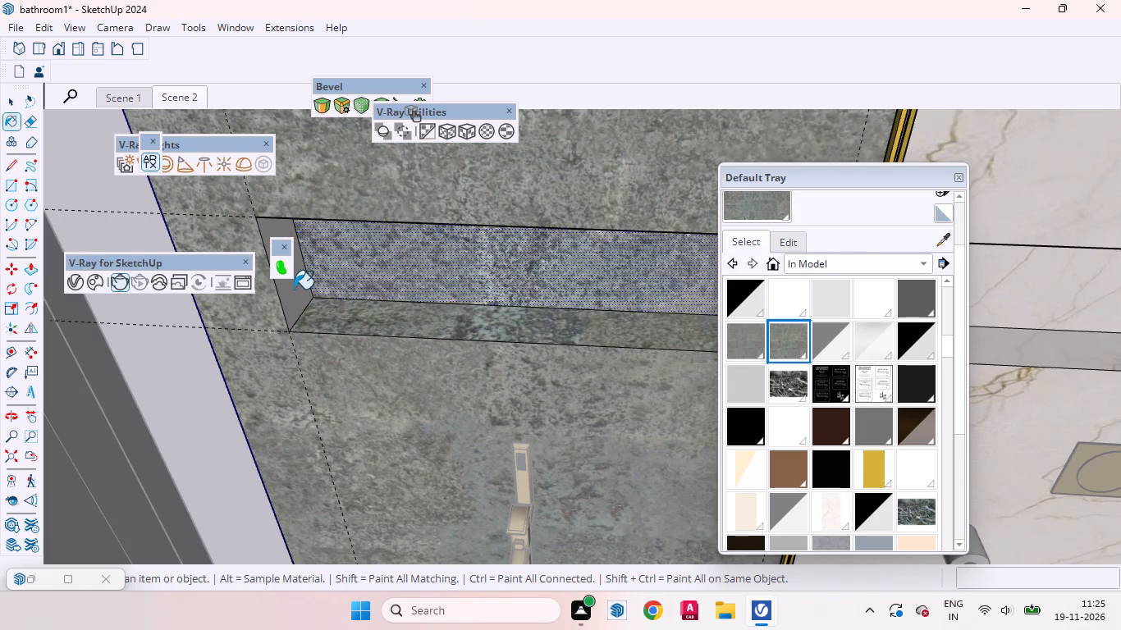
click(294, 289)
middle_drag(350, 358, 464, 349)
scroll(354, 346, down, 10)
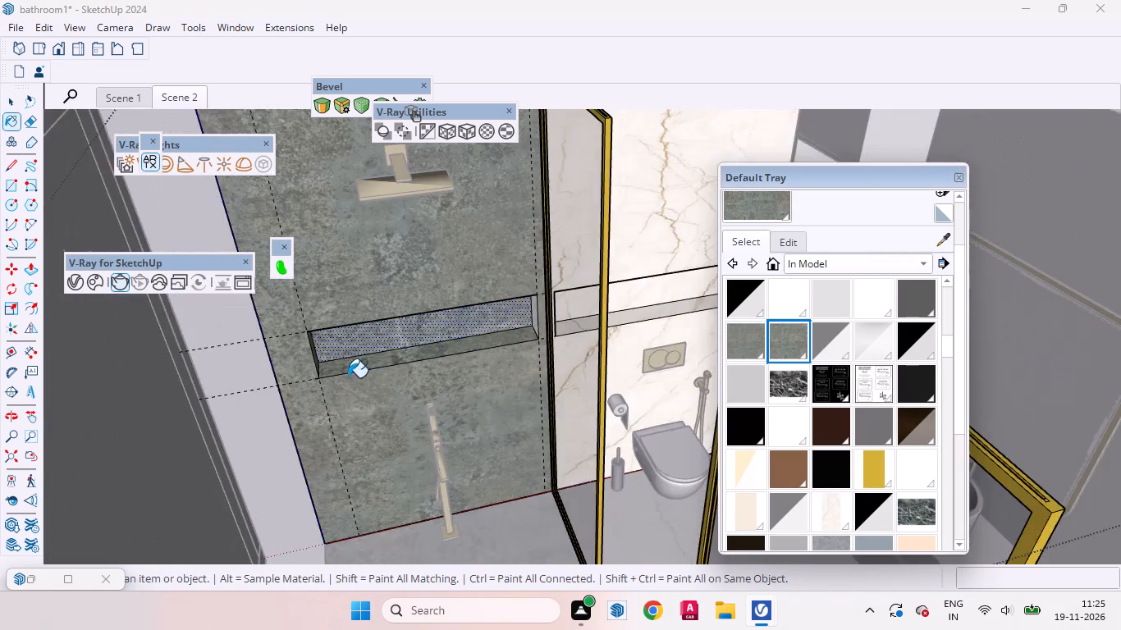
scroll(530, 322, up, 9)
click(533, 294)
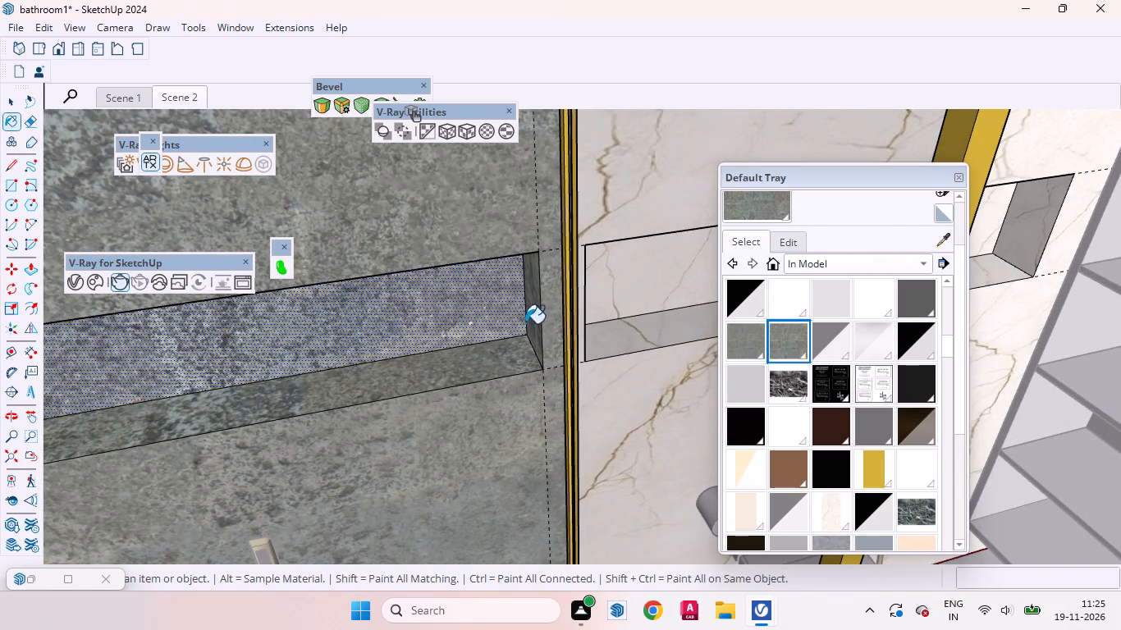
Paint the shower niche's top inner face with the Flagstone material and leave the shower wall group.
middle_drag(487, 358, 496, 275)
scroll(467, 514, down, 2)
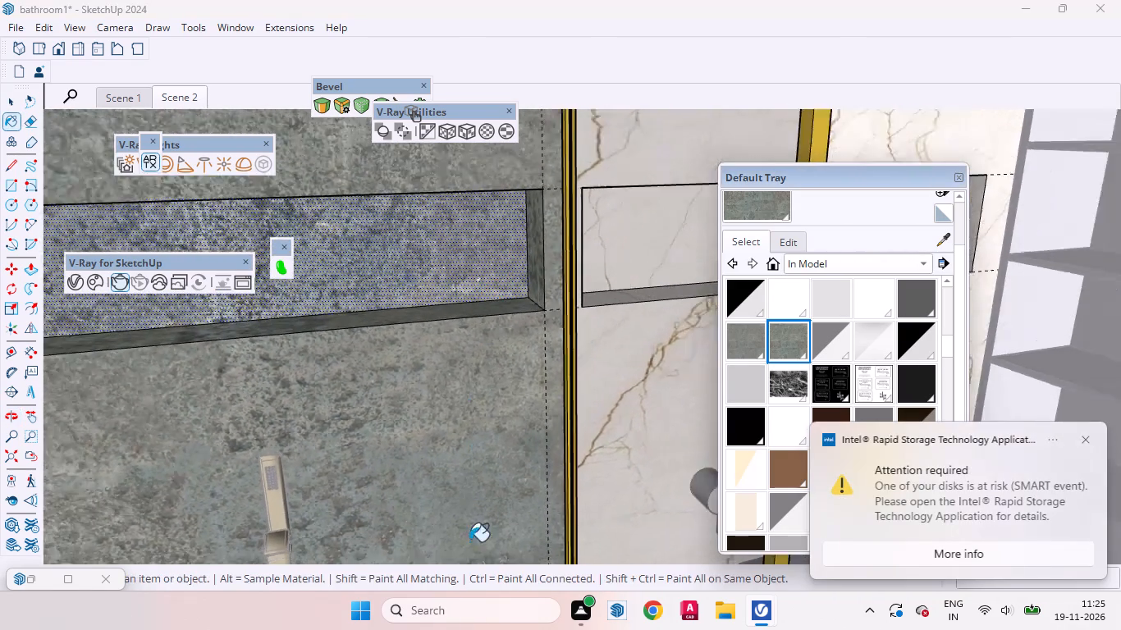
scroll(469, 541, down, 2)
scroll(429, 227, up, 3)
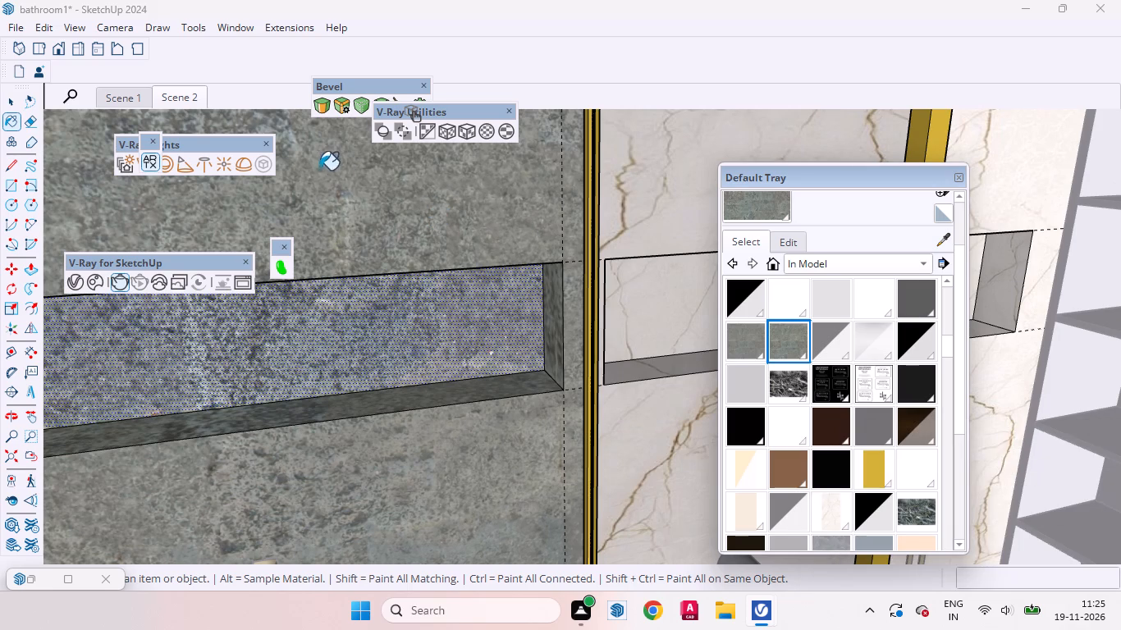
scroll(419, 230, up, 5)
middle_drag(447, 258, 468, 136)
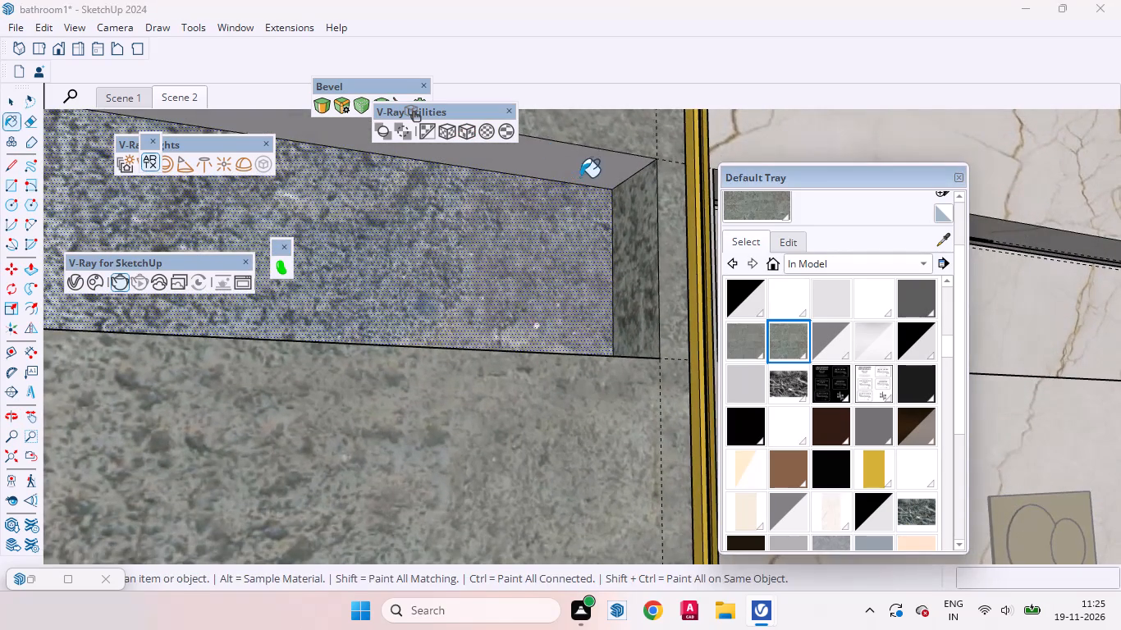
click(587, 166)
middle_drag(586, 222, 494, 470)
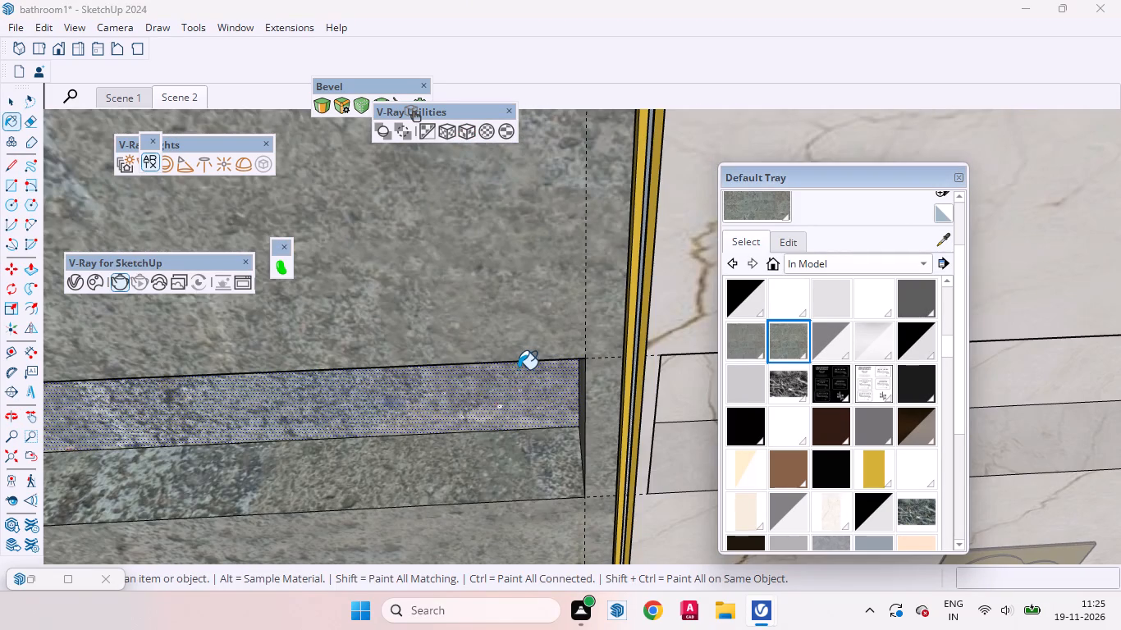
key(space)
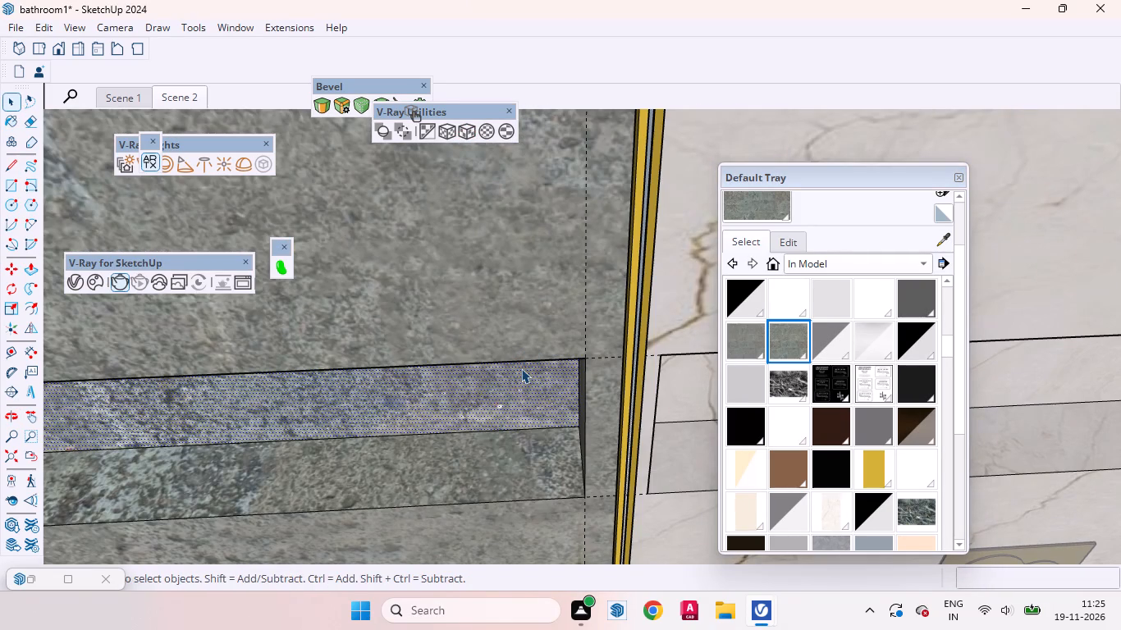
scroll(574, 350, up, 1)
scroll(579, 347, down, 16)
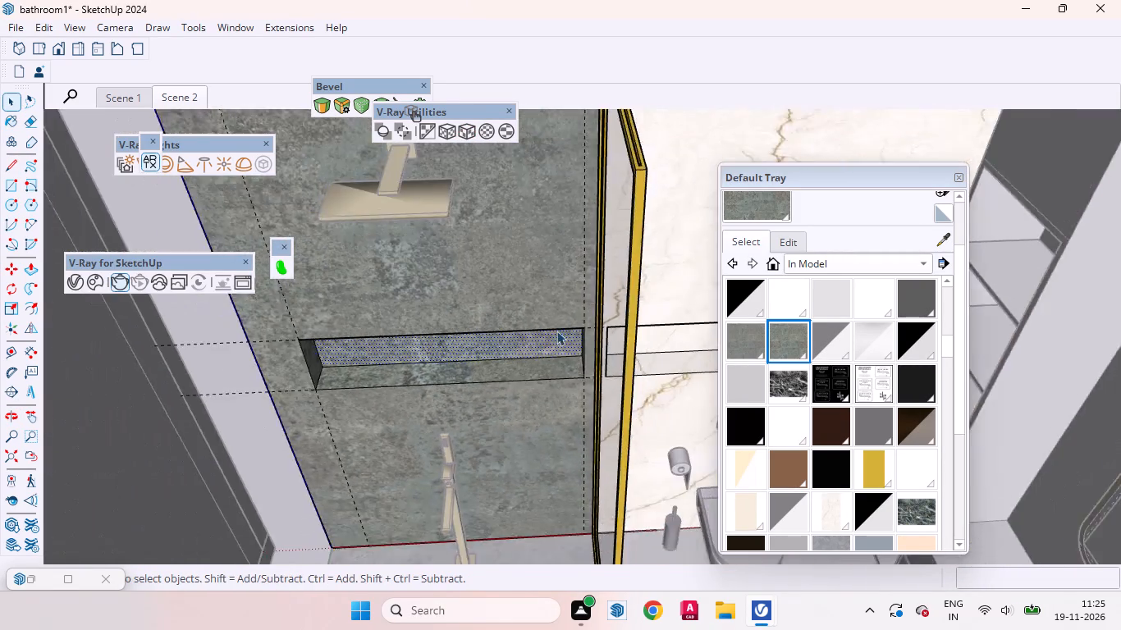
scroll(556, 331, down, 14)
triple_click(604, 229)
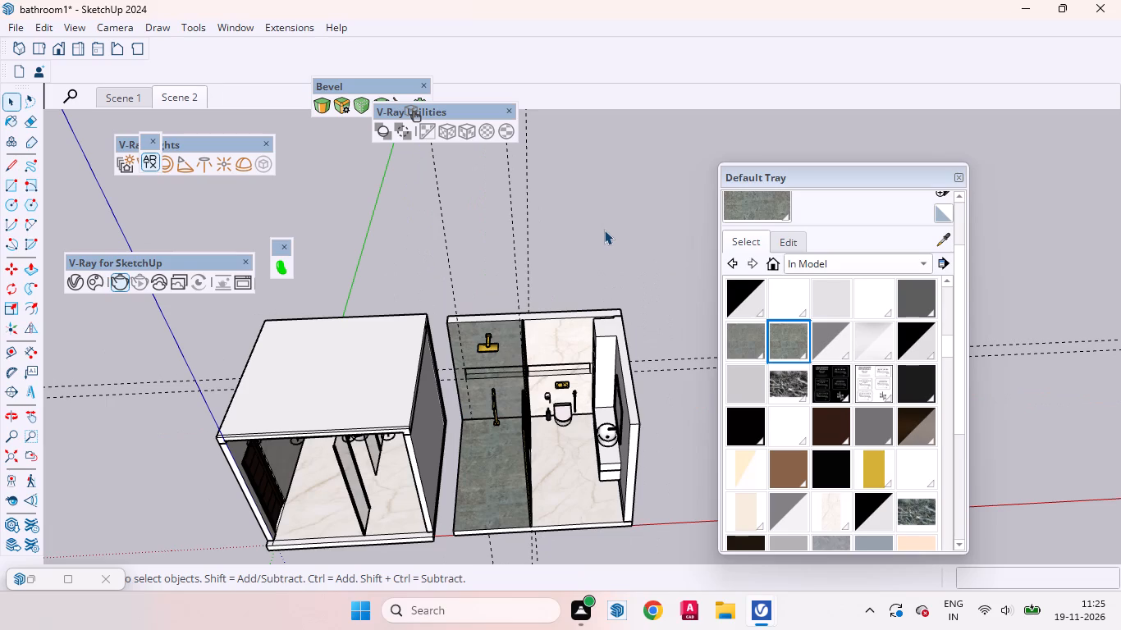
click(604, 230)
Sample Flagstone (85AWHT) from the shower wall, paint the shower floor face with it inside its group, and leave the group.
scroll(551, 367, up, 6)
middle_drag(551, 379, 504, 135)
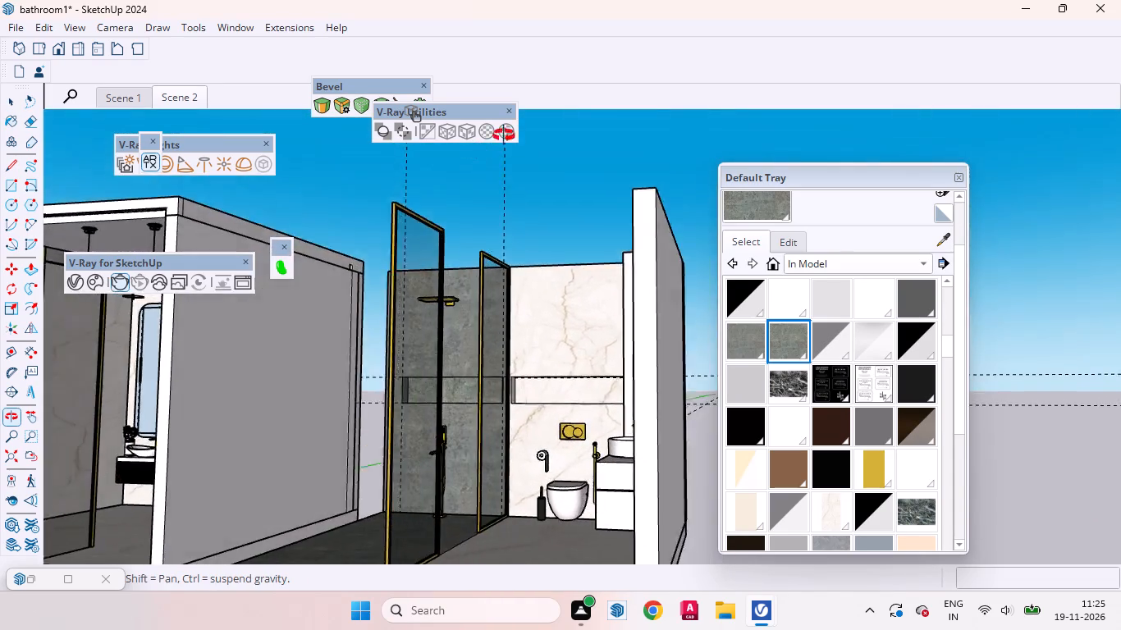
middle_drag(504, 135, 618, 301)
scroll(509, 264, down, 6)
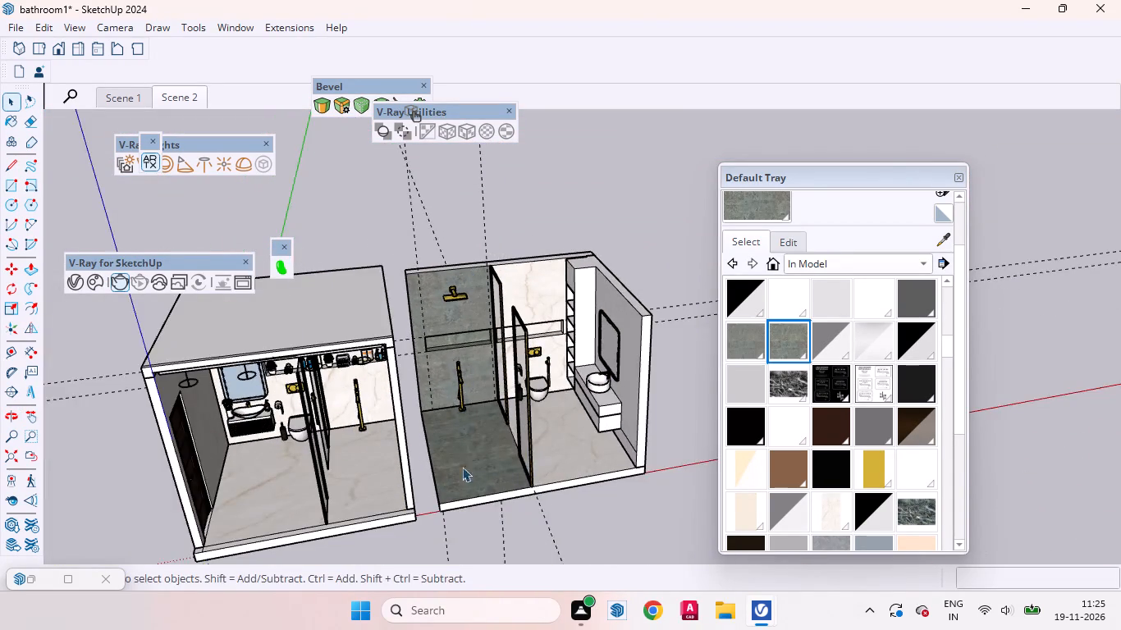
scroll(469, 482, up, 4)
middle_drag(490, 381, 478, 536)
scroll(458, 390, up, 7)
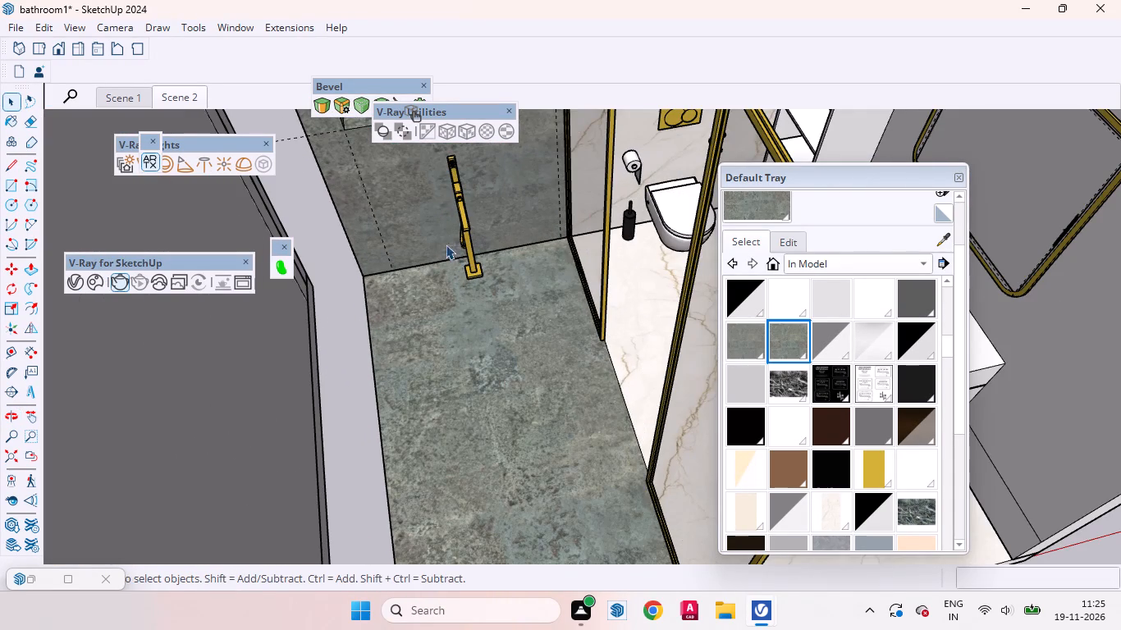
click(940, 237)
click(419, 206)
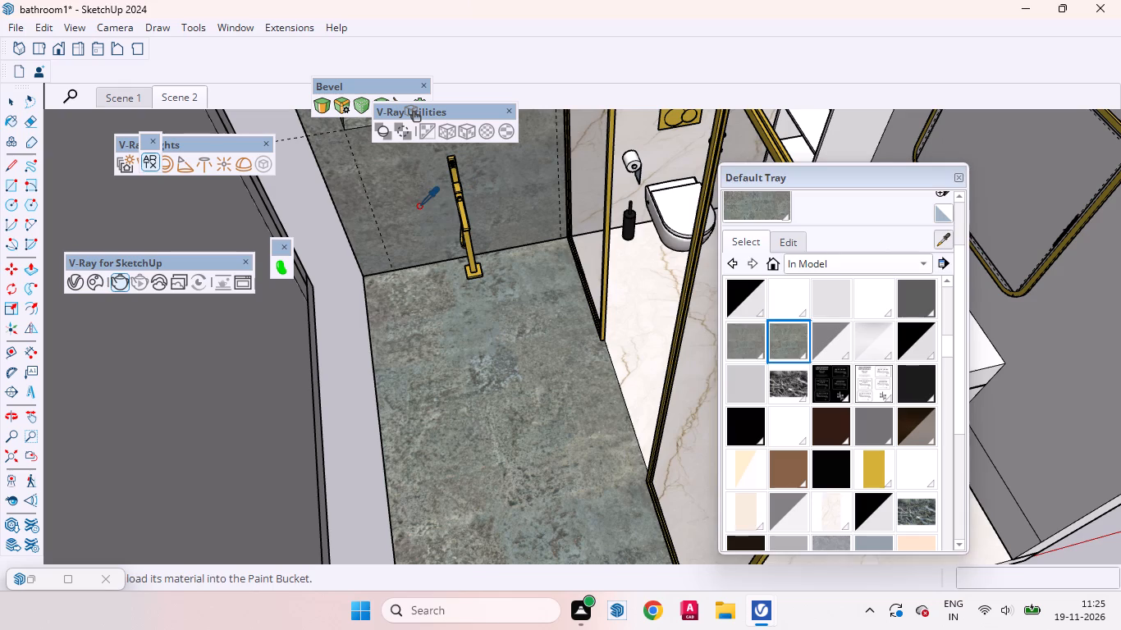
key(space)
double_click(495, 360)
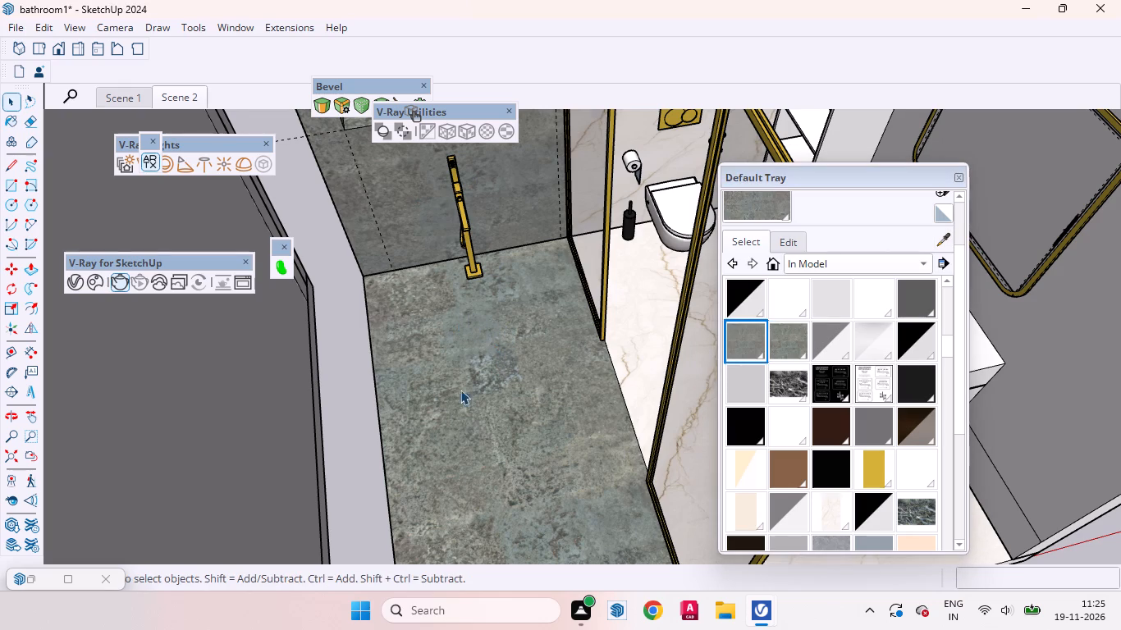
double_click(492, 390)
click(504, 381)
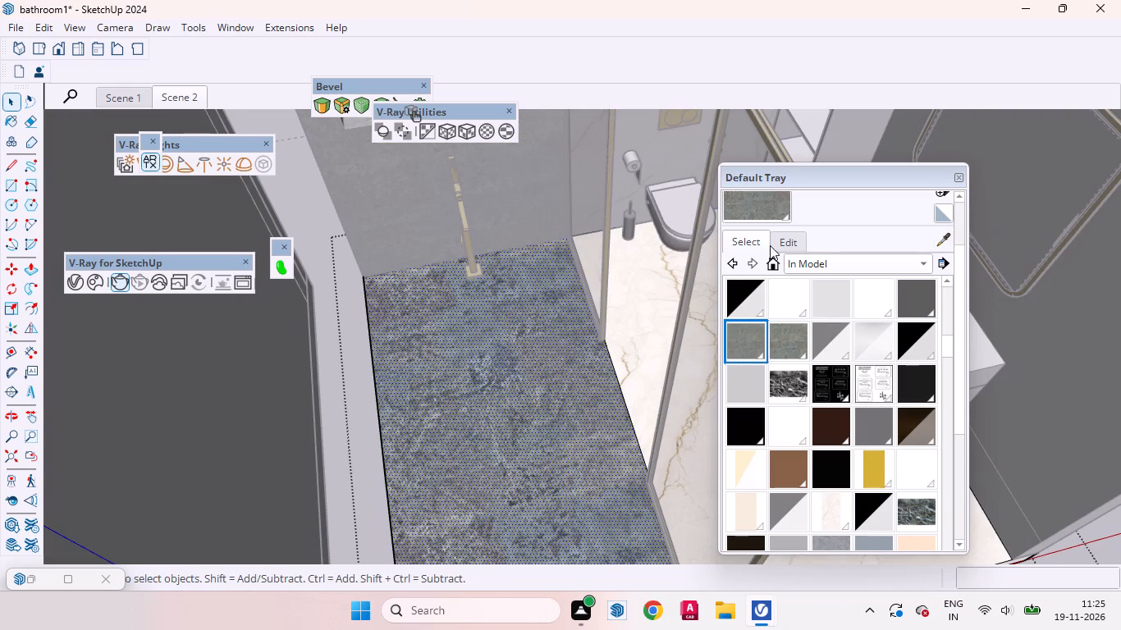
click(768, 206)
click(503, 407)
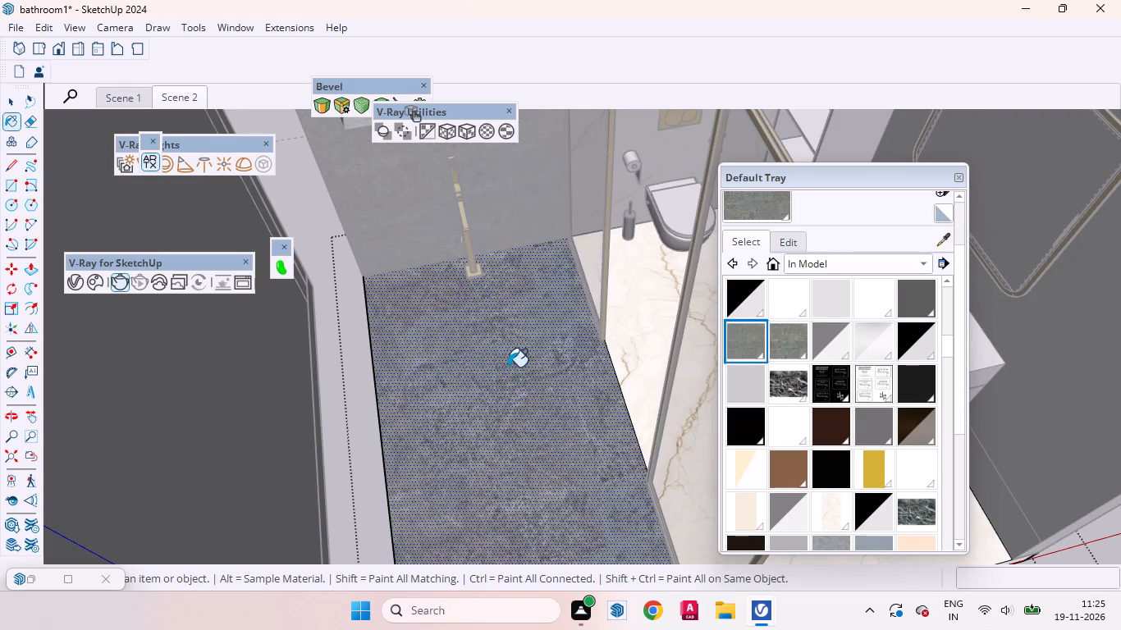
key(space)
scroll(505, 372, down, 12)
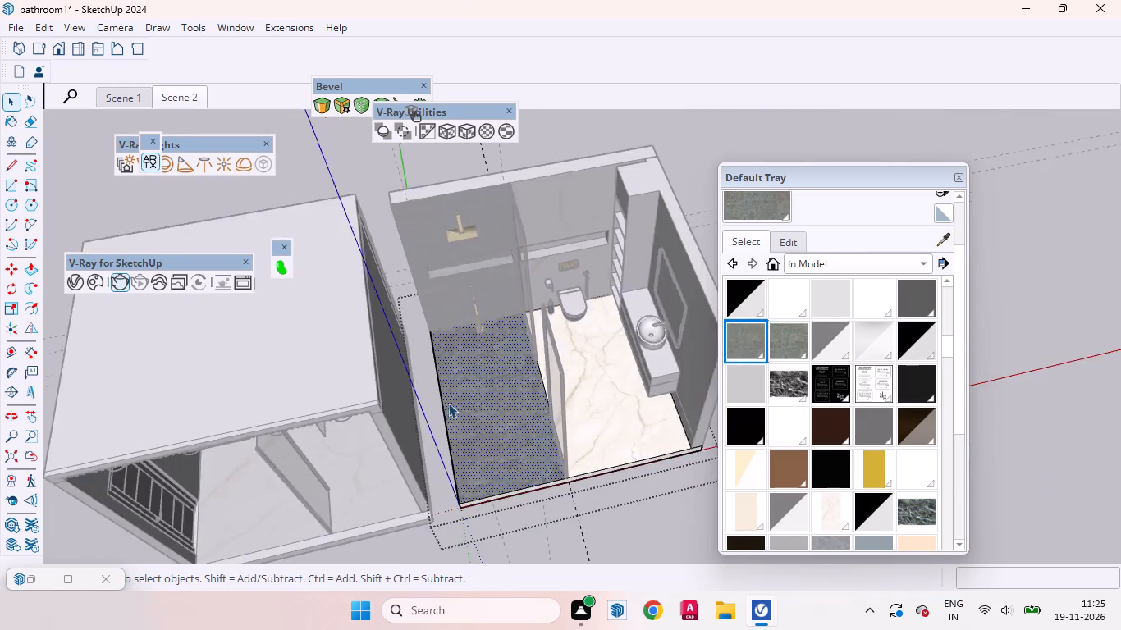
scroll(448, 403, down, 1)
double_click(633, 226)
Paint the whole mirror wall group, including its shelves and vanity unit, with Flagstone (85AWHT).
scroll(398, 380, up, 7)
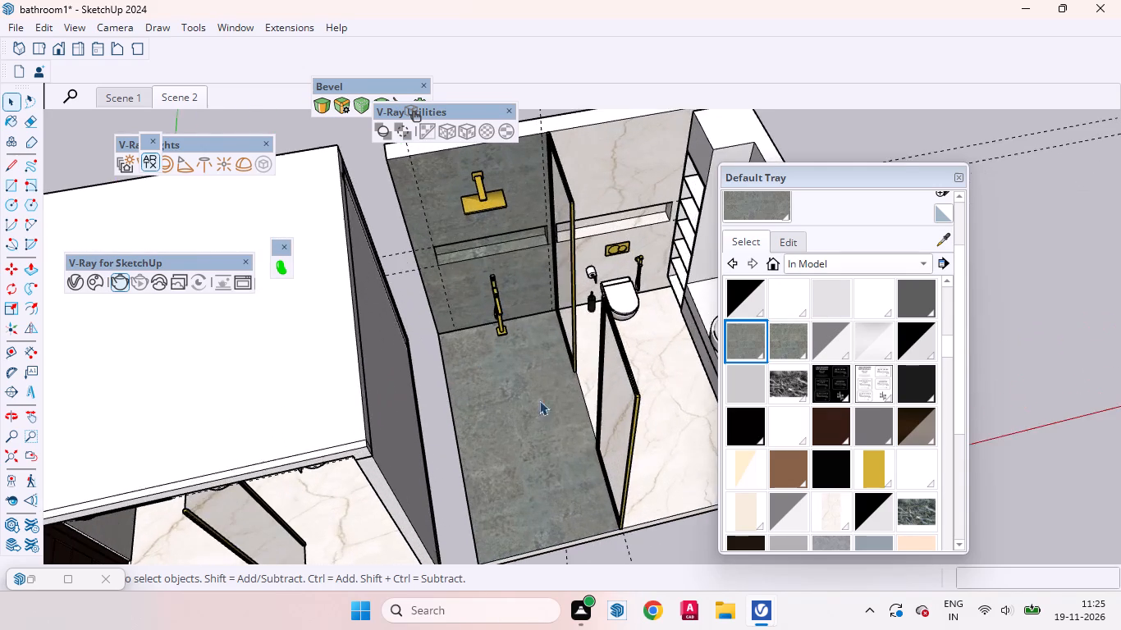
middle_drag(540, 374, 506, 158)
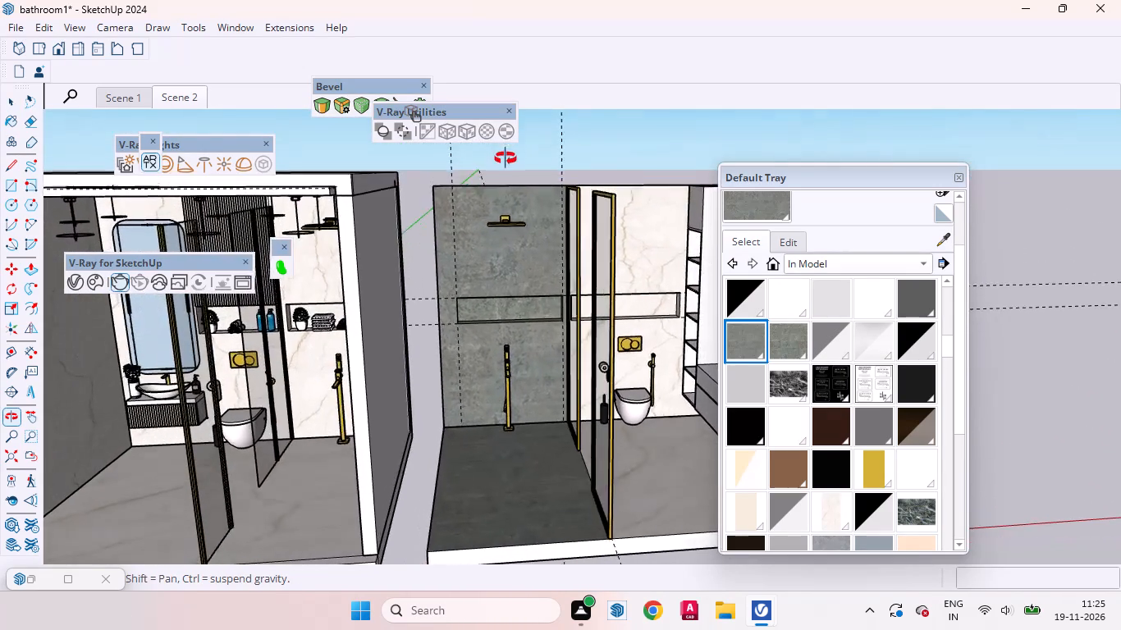
middle_drag(506, 158, 466, 167)
scroll(840, 218, up, 3)
scroll(348, 372, down, 3)
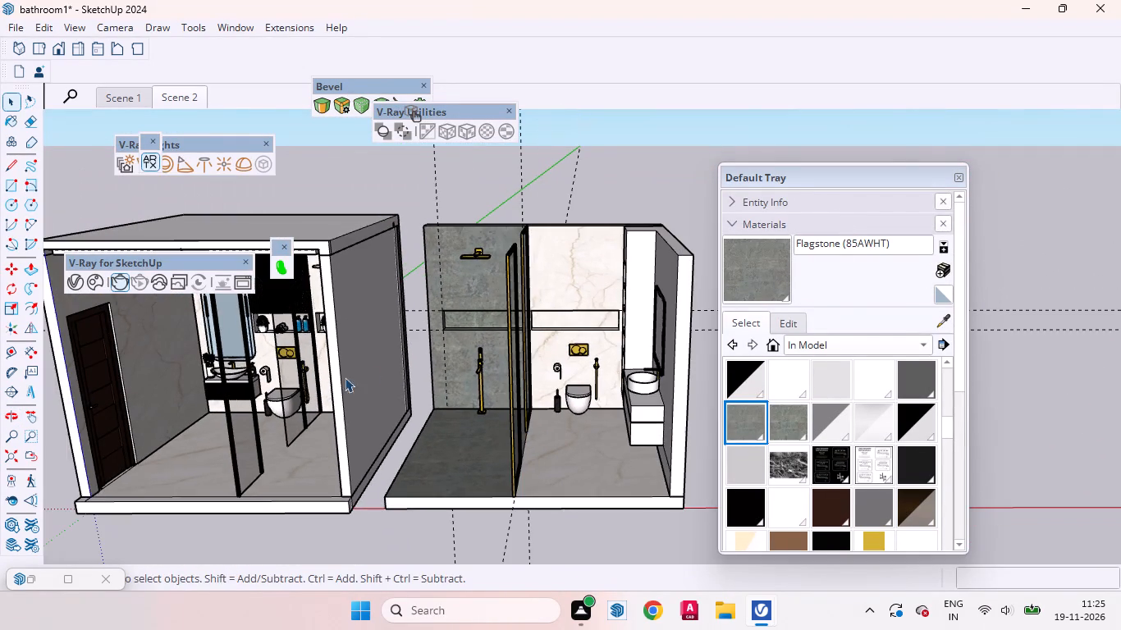
scroll(546, 331, up, 3)
middle_drag(537, 311, 670, 357)
scroll(388, 308, down, 8)
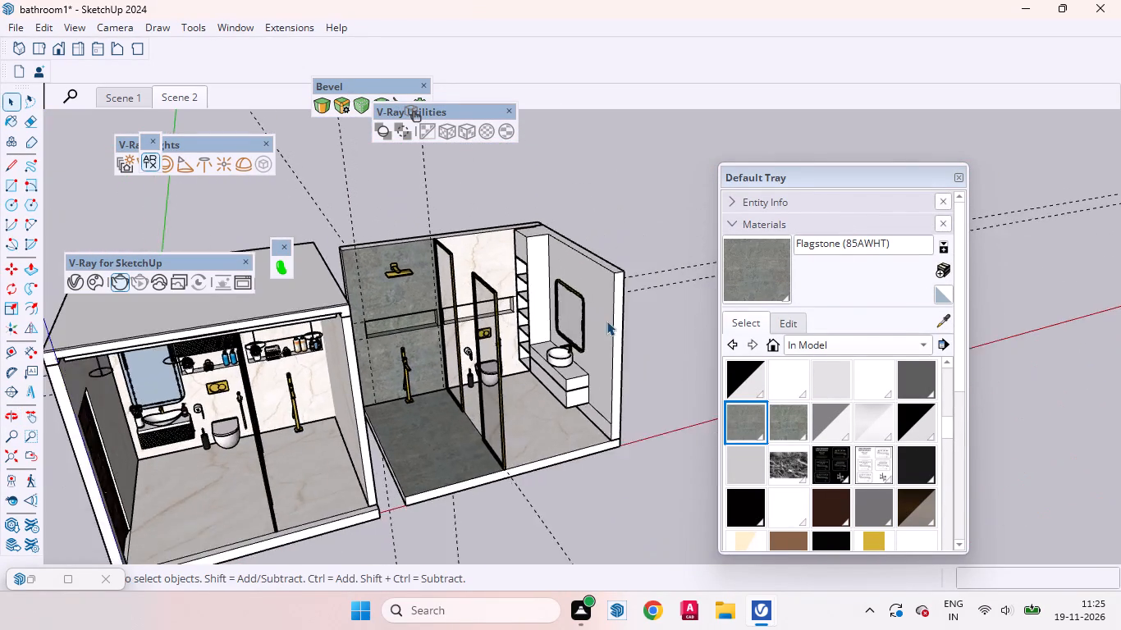
scroll(606, 321, up, 7)
click(605, 308)
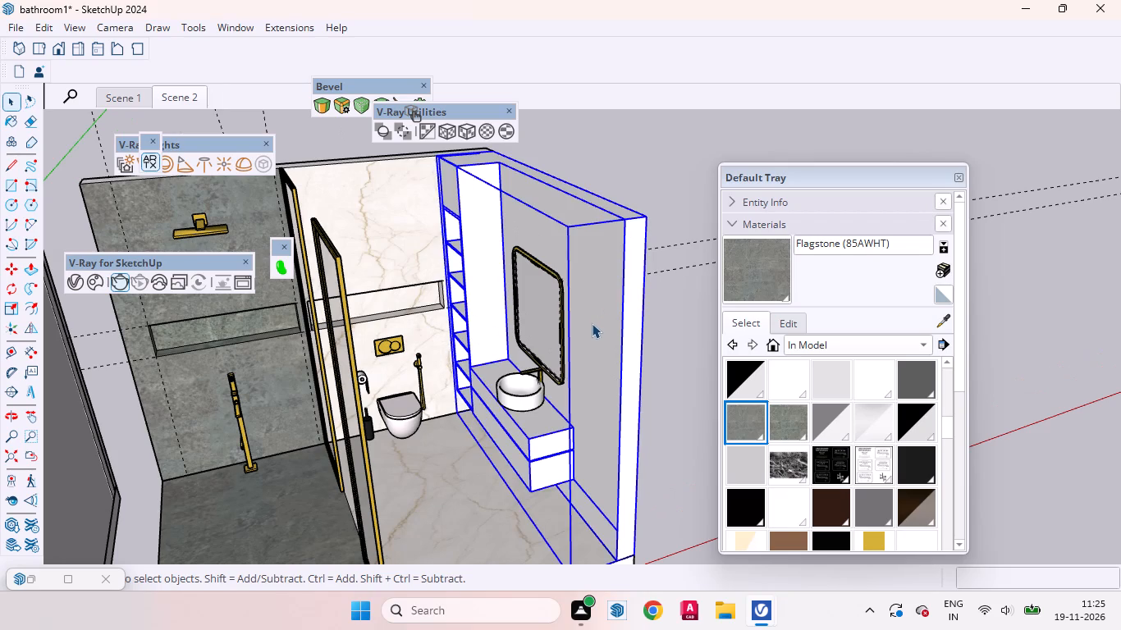
middle_drag(605, 323, 618, 282)
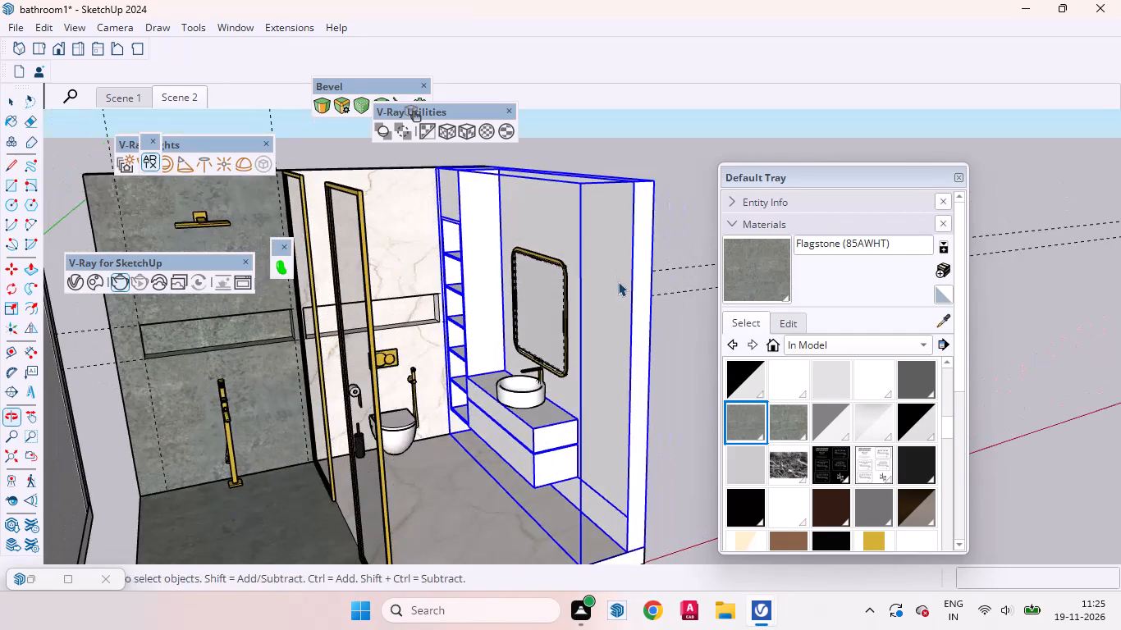
click(664, 374)
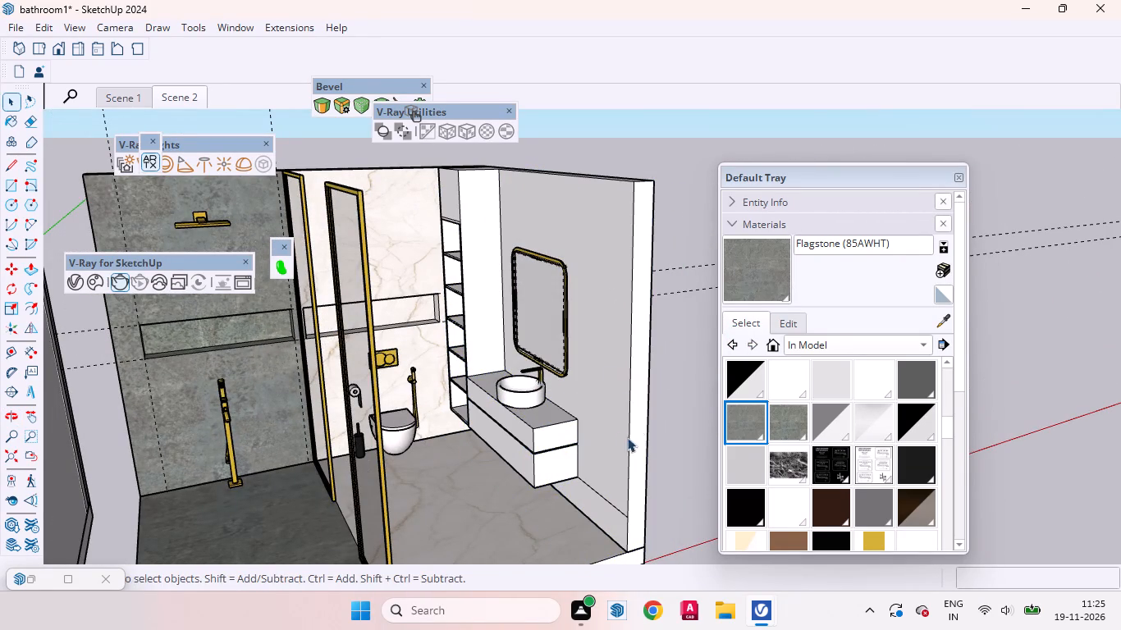
click(947, 315)
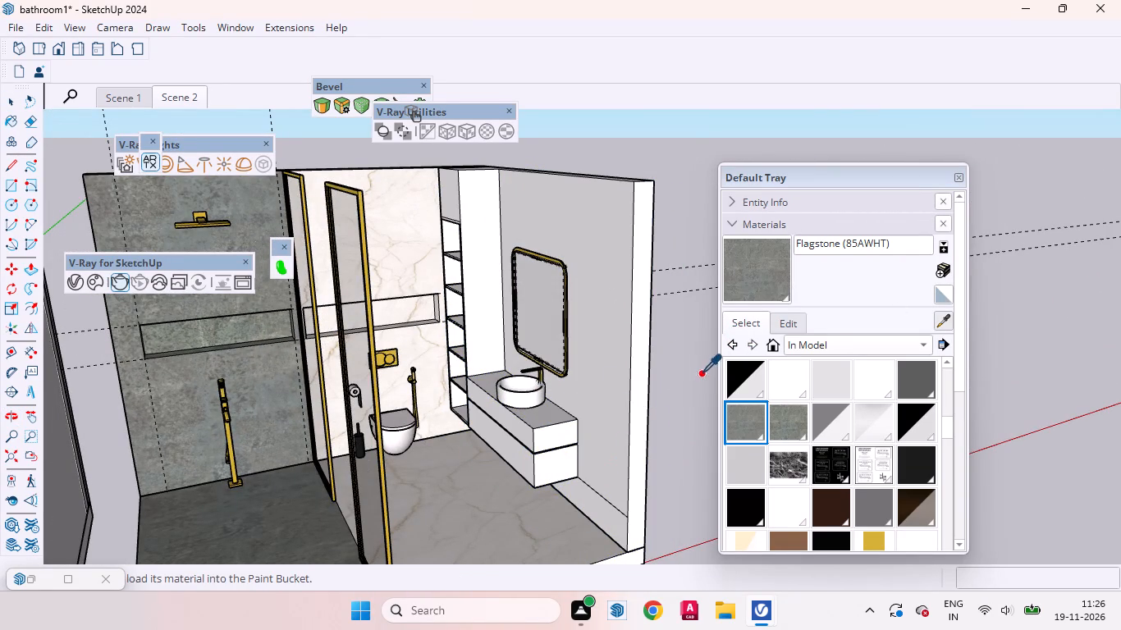
click(12, 108)
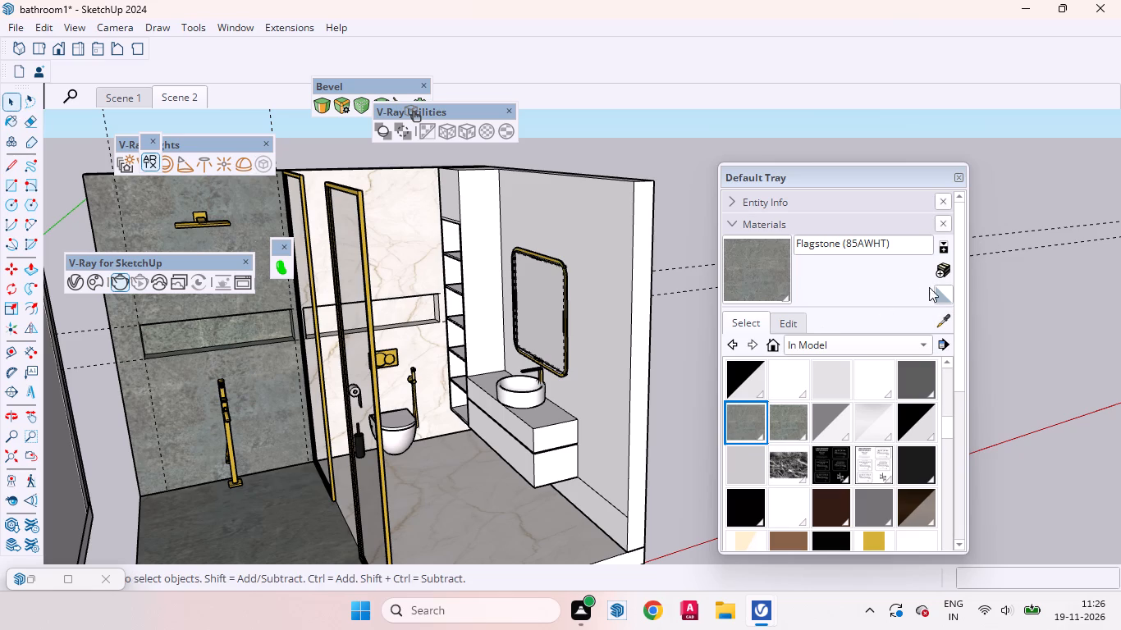
click(773, 278)
click(611, 294)
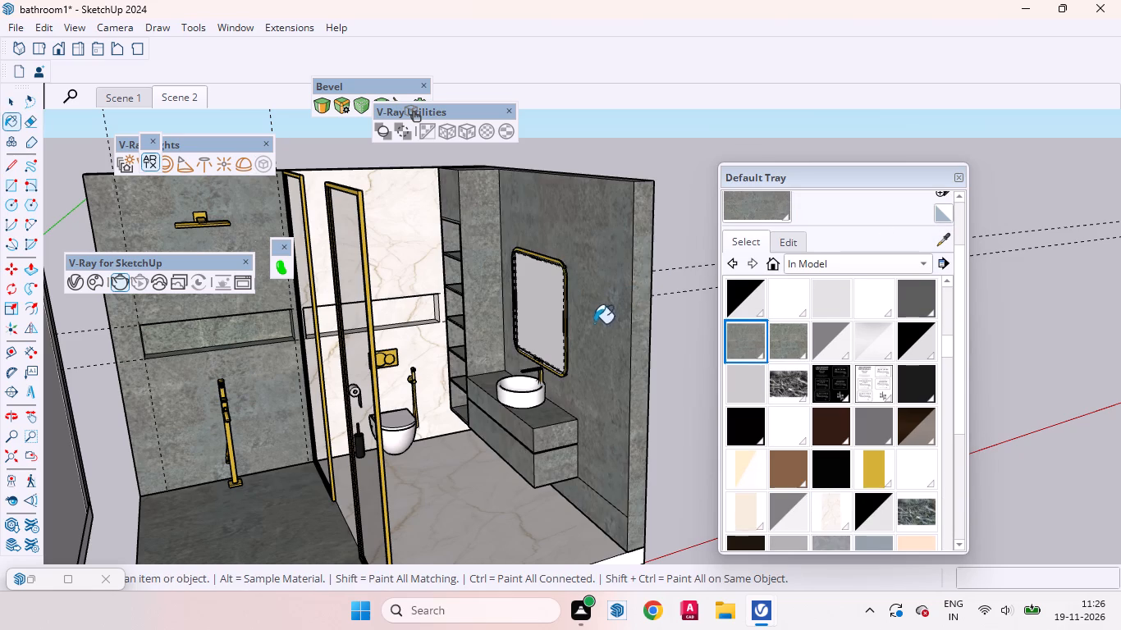
scroll(557, 392, up, 3)
key(space)
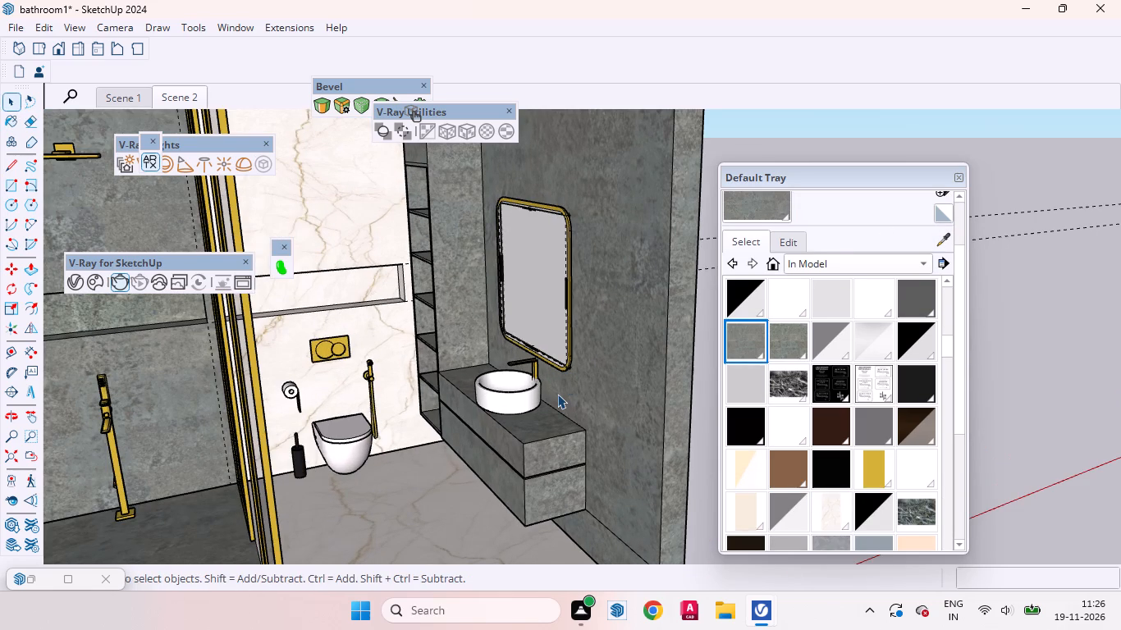
Sample the cream marble from the bathroom floor and paint the vanity's upper section with it inside the mirror wall group: end face, top and front.
scroll(542, 394, down, 11)
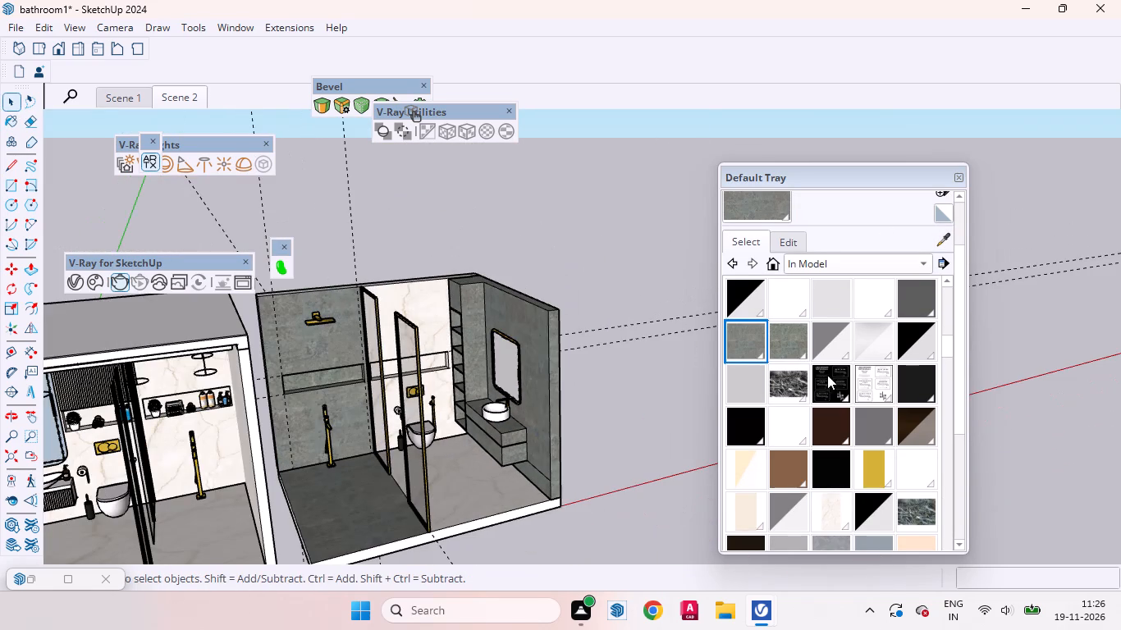
click(942, 240)
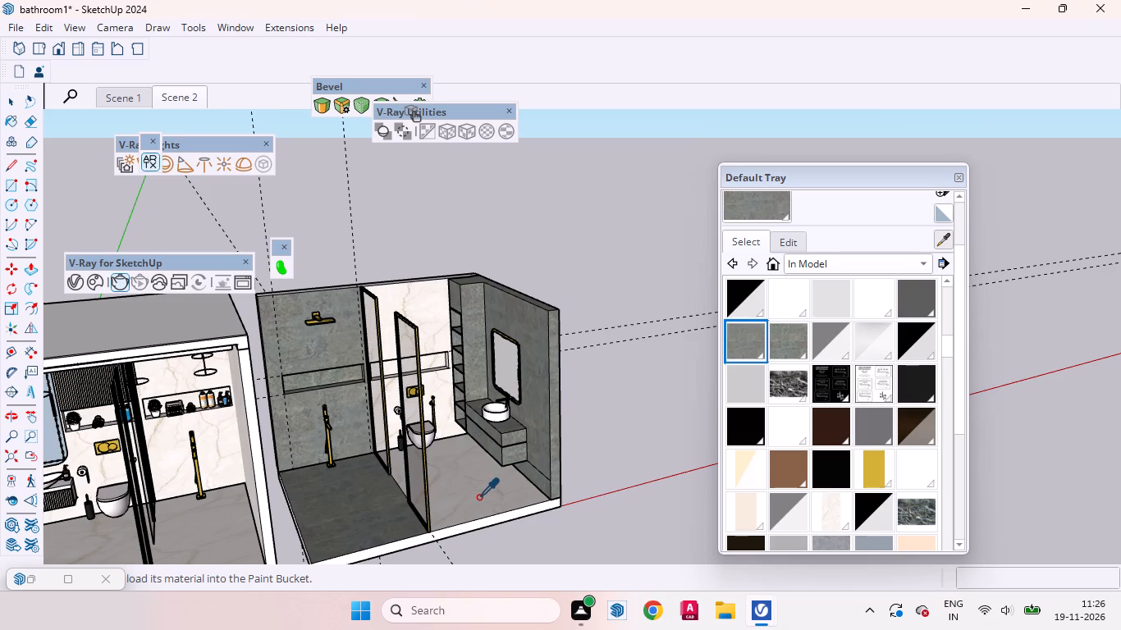
click(478, 497)
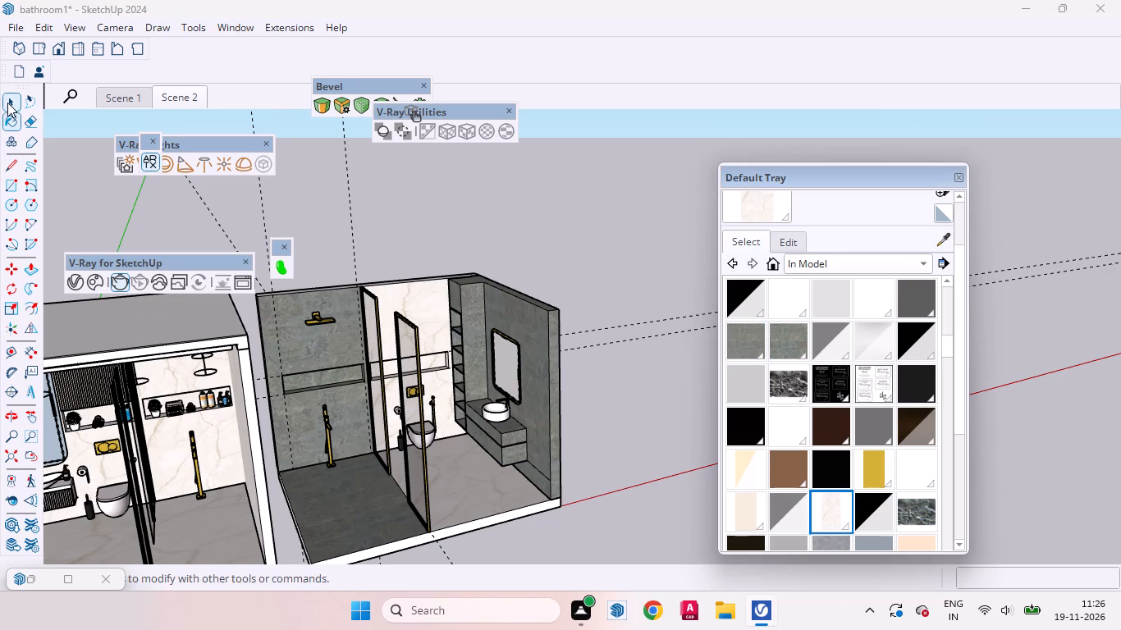
click(7, 102)
scroll(517, 451, up, 12)
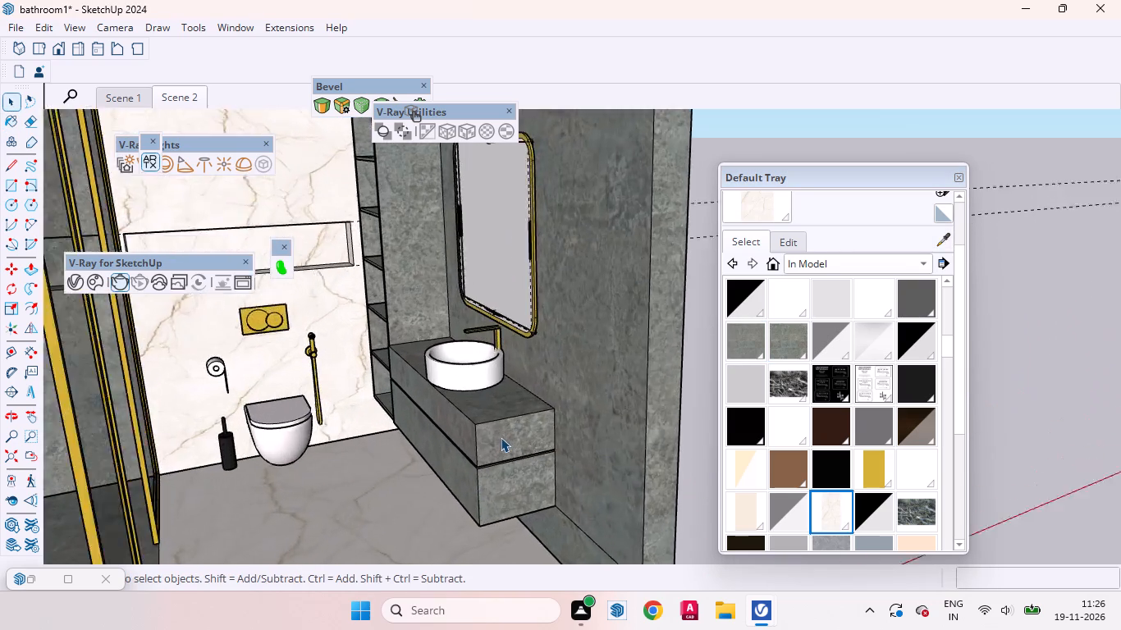
scroll(501, 437, up, 4)
click(501, 440)
double_click(487, 437)
click(512, 438)
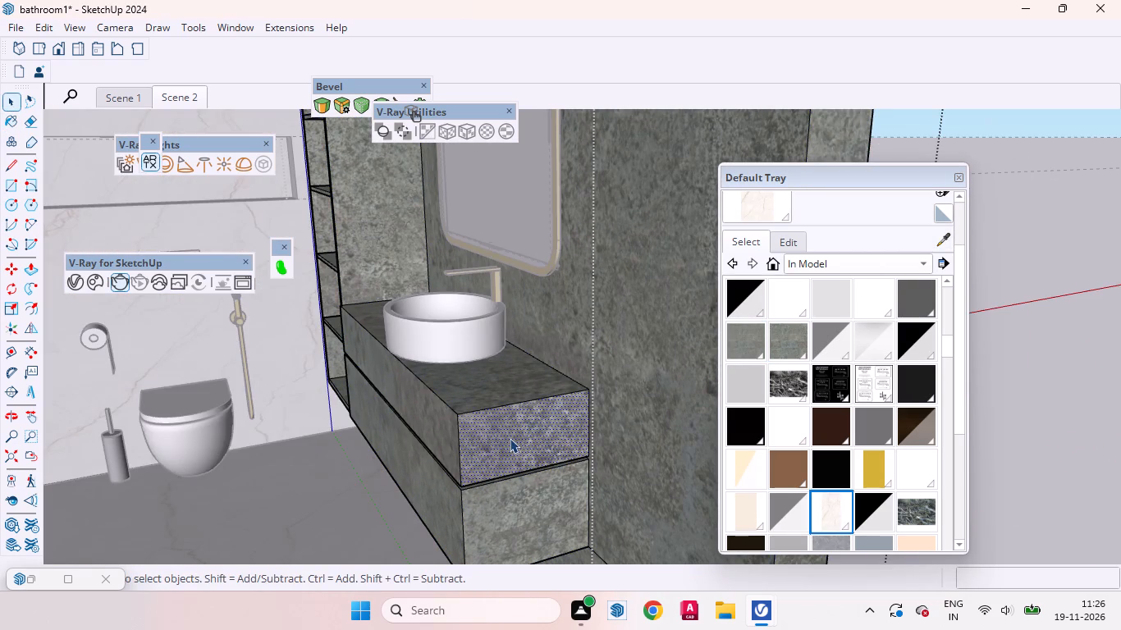
click(756, 215)
click(505, 443)
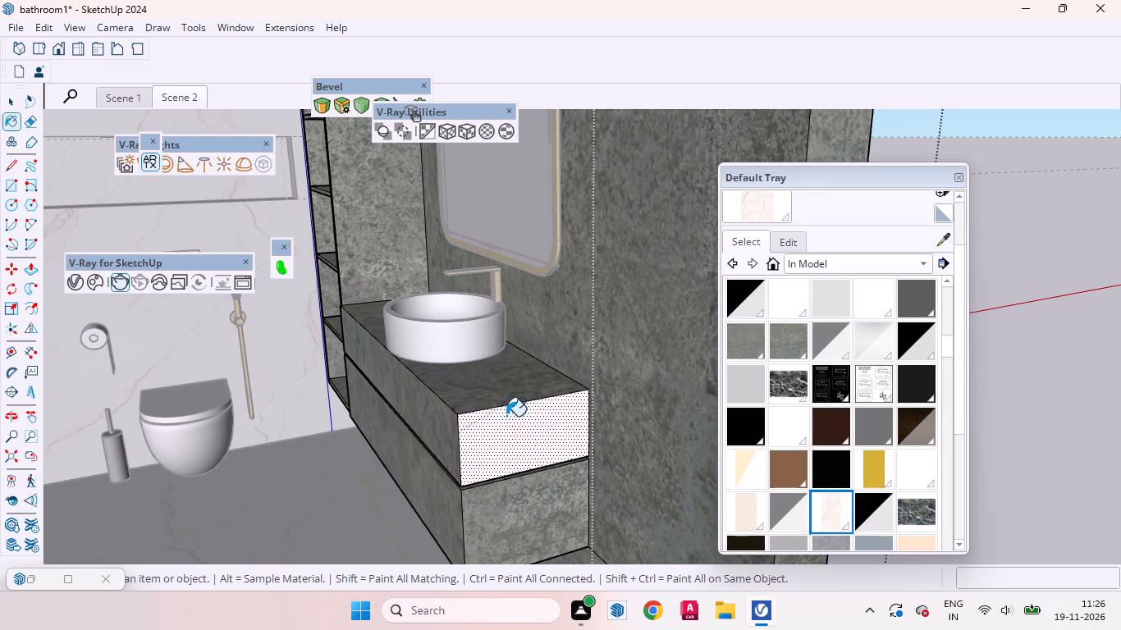
click(506, 395)
middle_drag(445, 429, 660, 546)
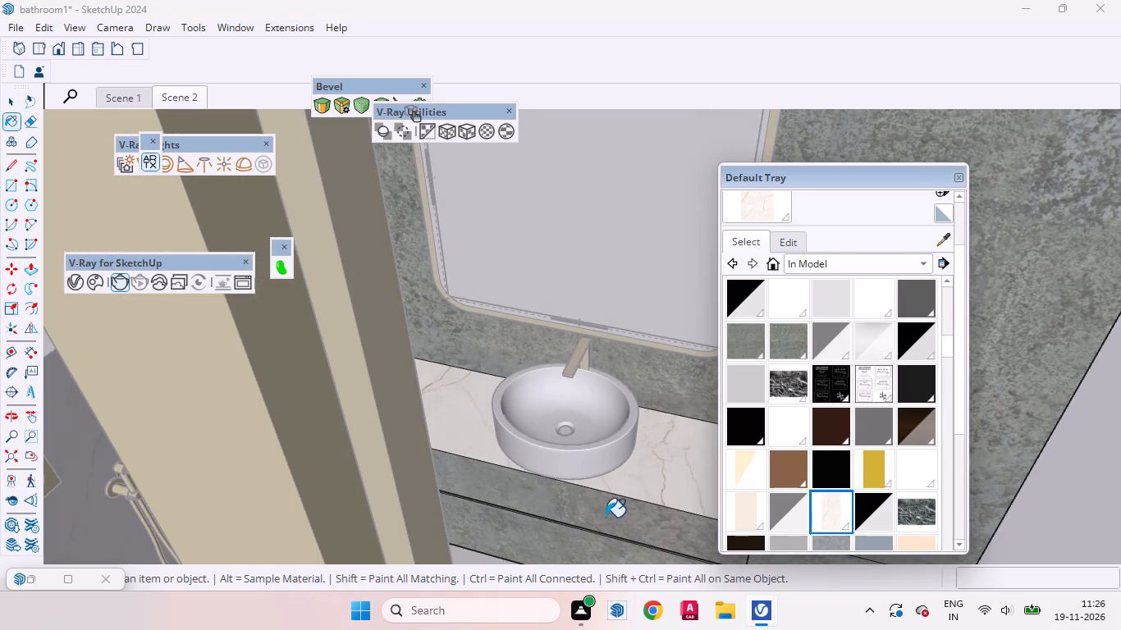
click(606, 517)
Paint the narrow underside strip of the vanity's upper section, above the groove, with the cream marble, and leave the mirror wall group.
scroll(642, 518, up, 12)
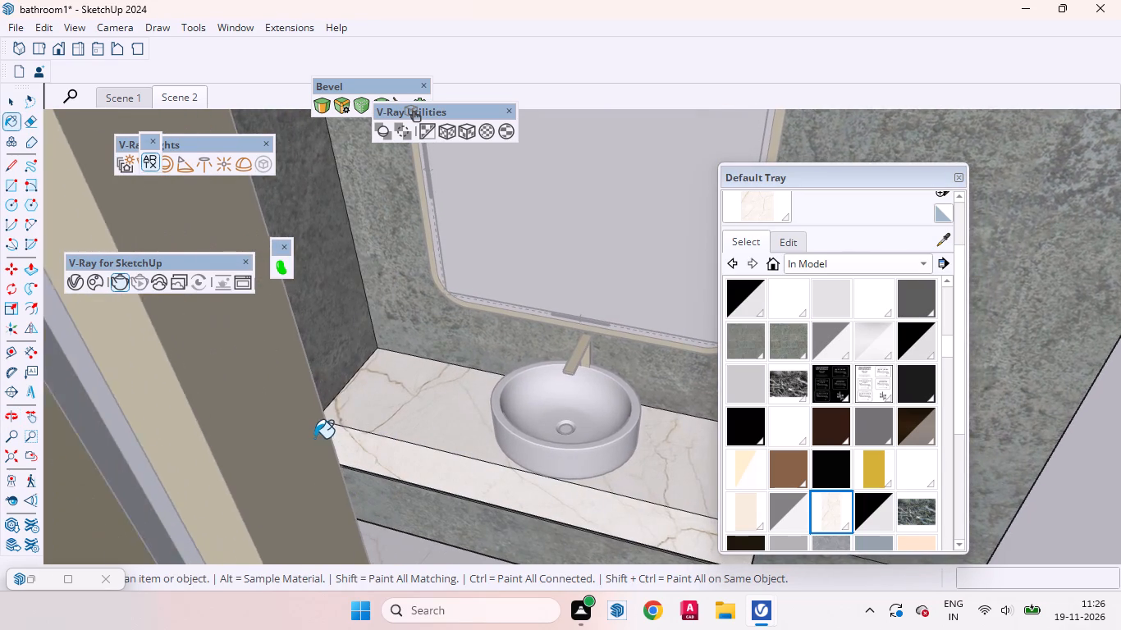
scroll(314, 438, up, 9)
middle_drag(419, 456, 276, 420)
scroll(429, 457, down, 5)
scroll(370, 388, up, 1)
scroll(370, 386, down, 20)
scroll(370, 386, down, 10)
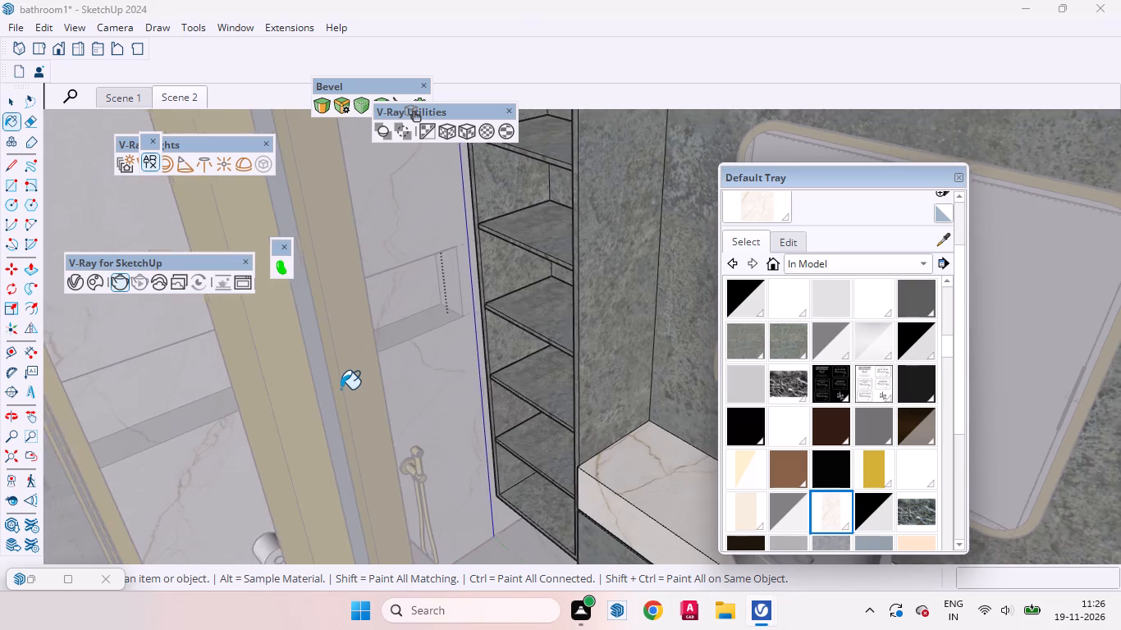
scroll(341, 389, down, 20)
scroll(341, 389, down, 17)
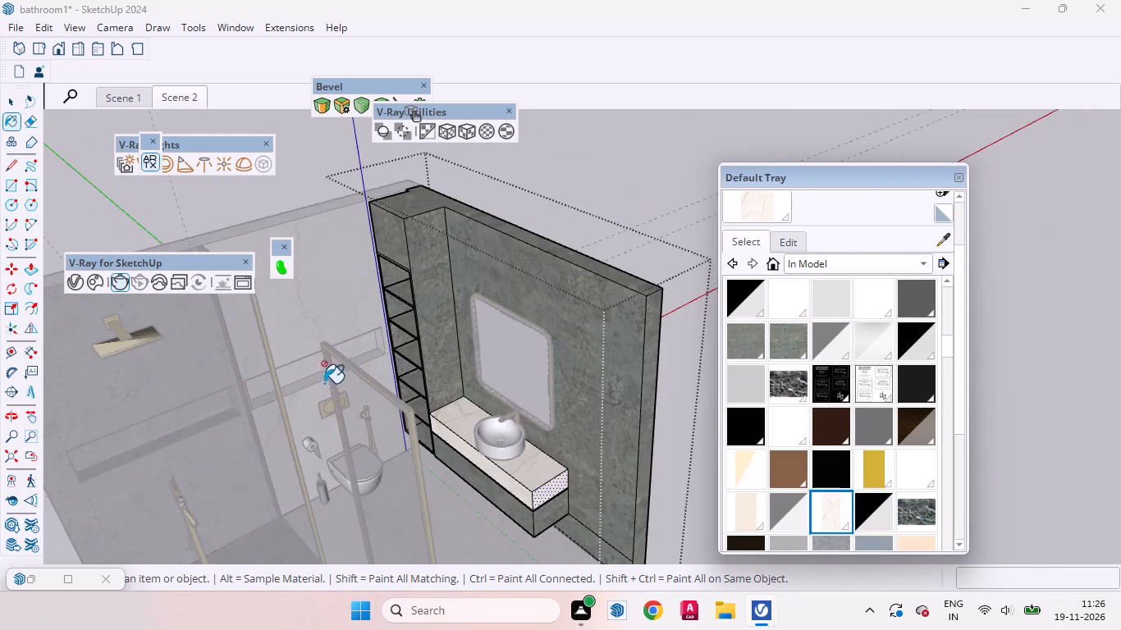
scroll(324, 383, down, 2)
scroll(454, 439, up, 20)
scroll(454, 439, up, 1)
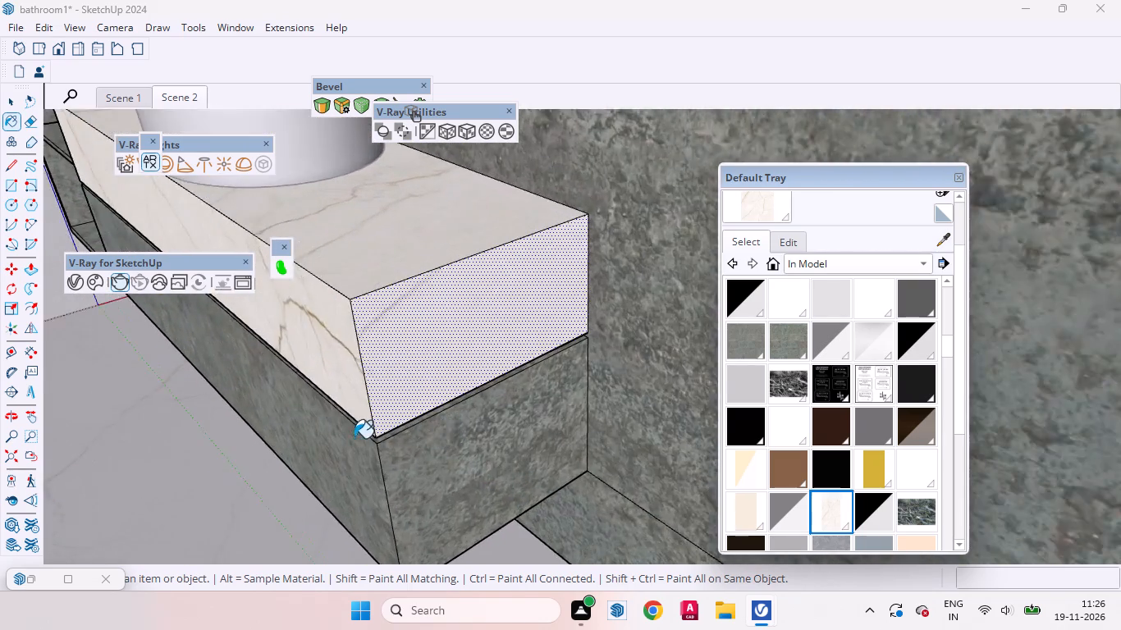
scroll(354, 438, up, 20)
scroll(354, 438, up, 1)
middle_drag(418, 454, 421, 343)
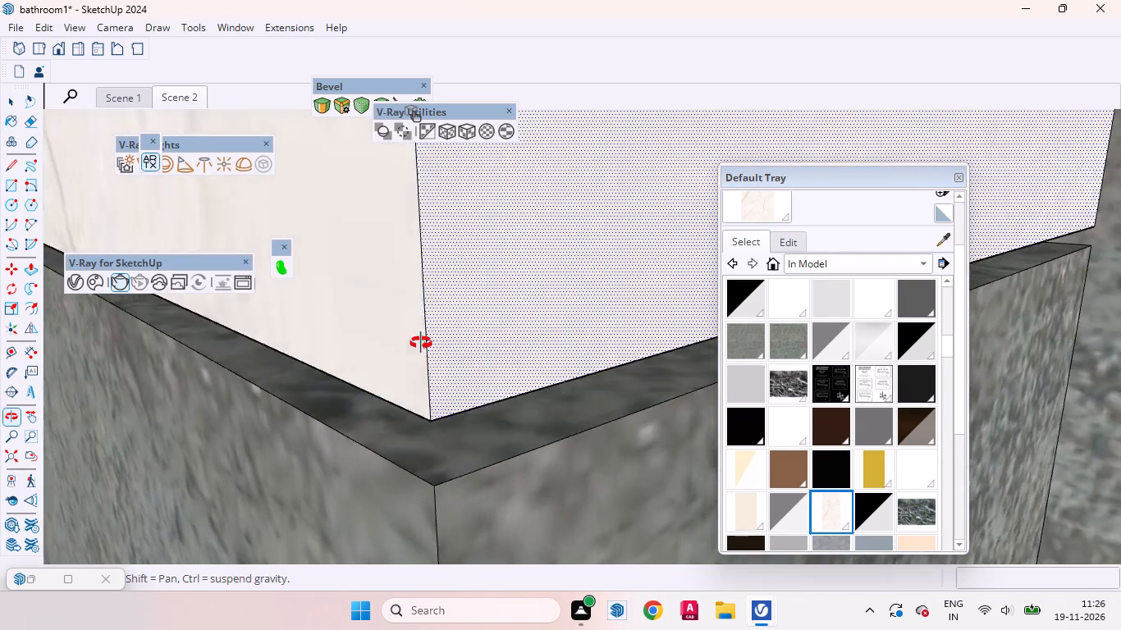
middle_drag(421, 343, 460, 215)
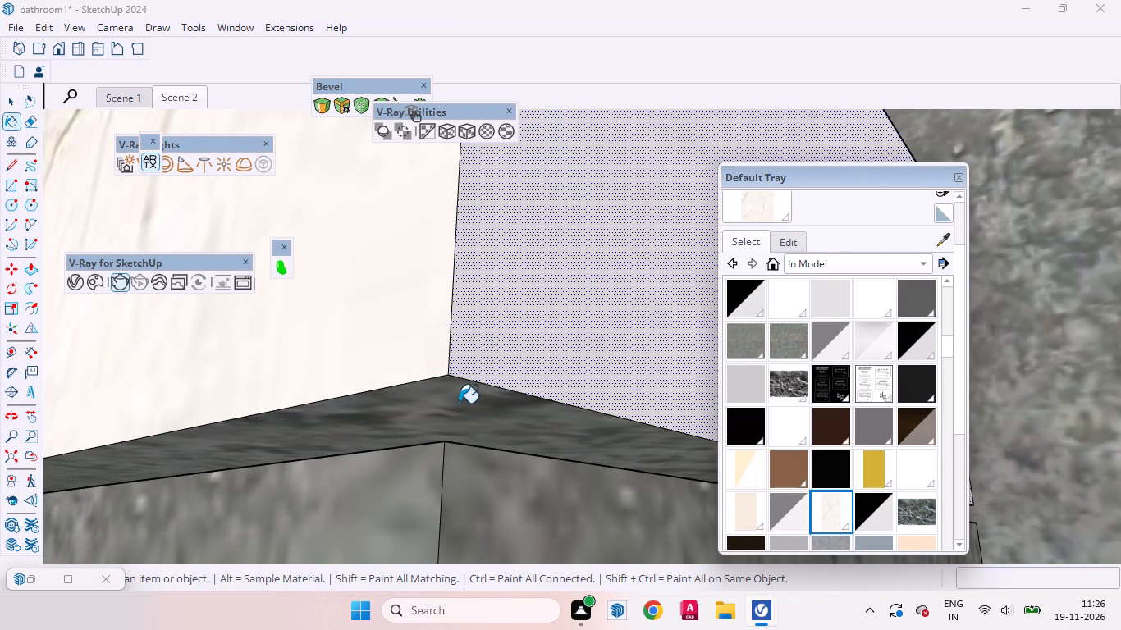
click(459, 402)
middle_drag(489, 363, 397, 558)
scroll(494, 507, down, 9)
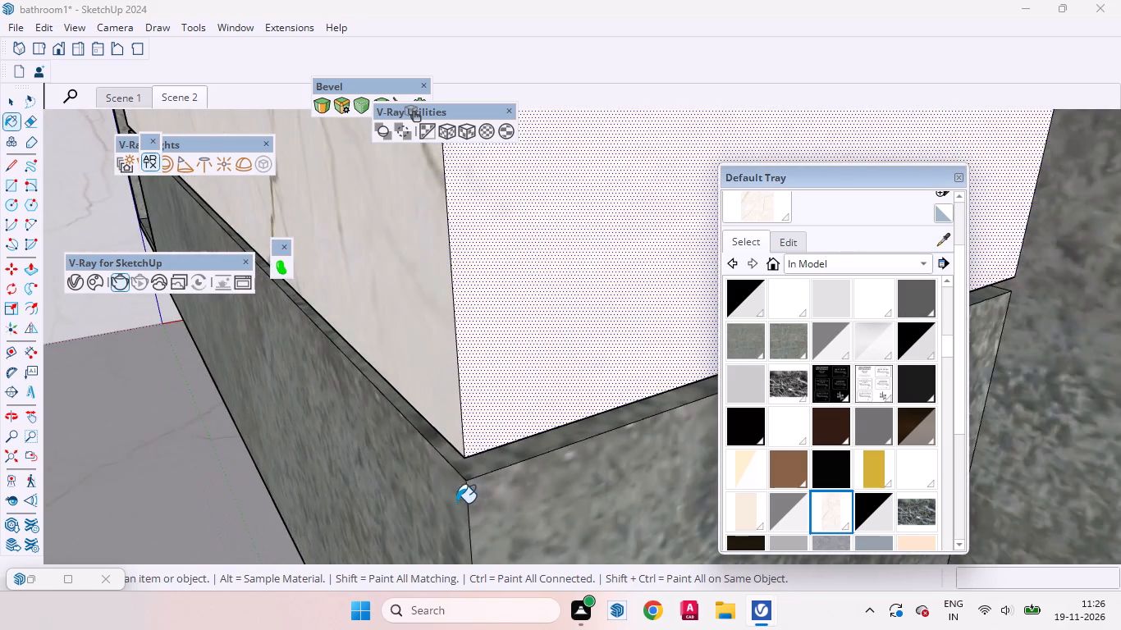
scroll(456, 503, down, 20)
scroll(456, 503, down, 10)
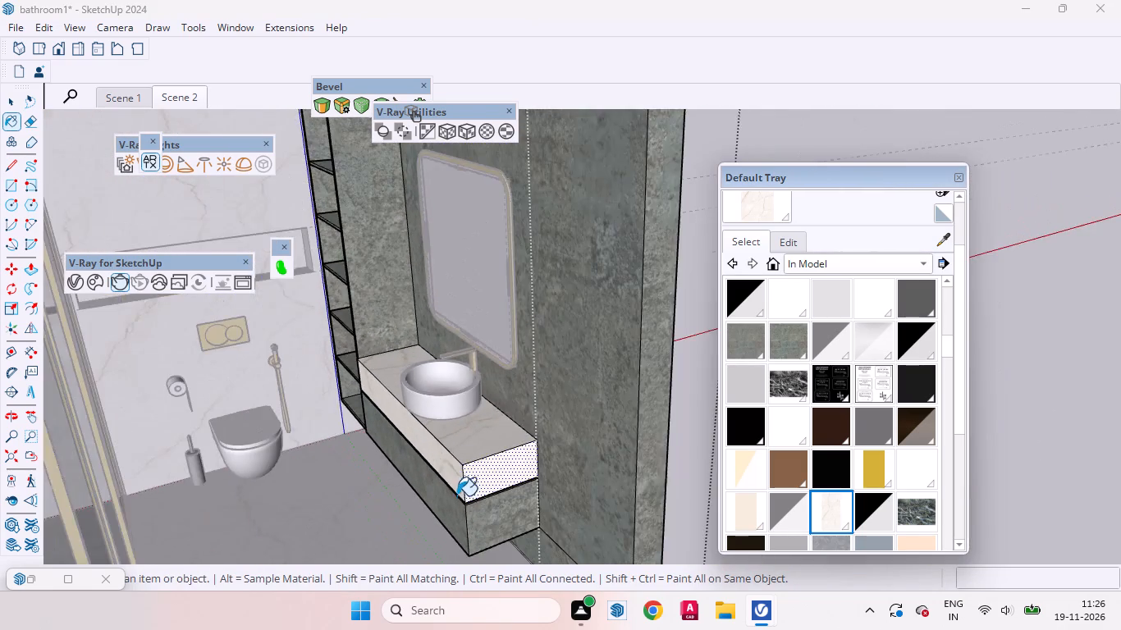
scroll(457, 495, down, 1)
key(space)
click(675, 474)
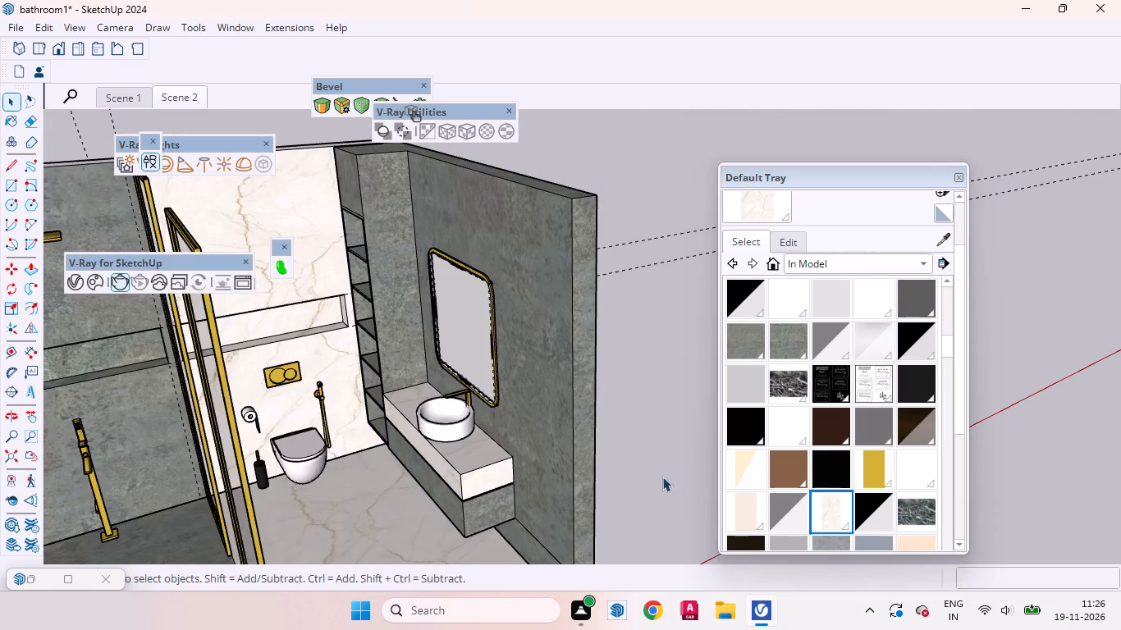
Erase the horizontal edge running along the mirror wall's lower part beside the vanity, inside its group, and leave the group.
scroll(653, 490, down, 3)
middle_drag(653, 500, 545, 413)
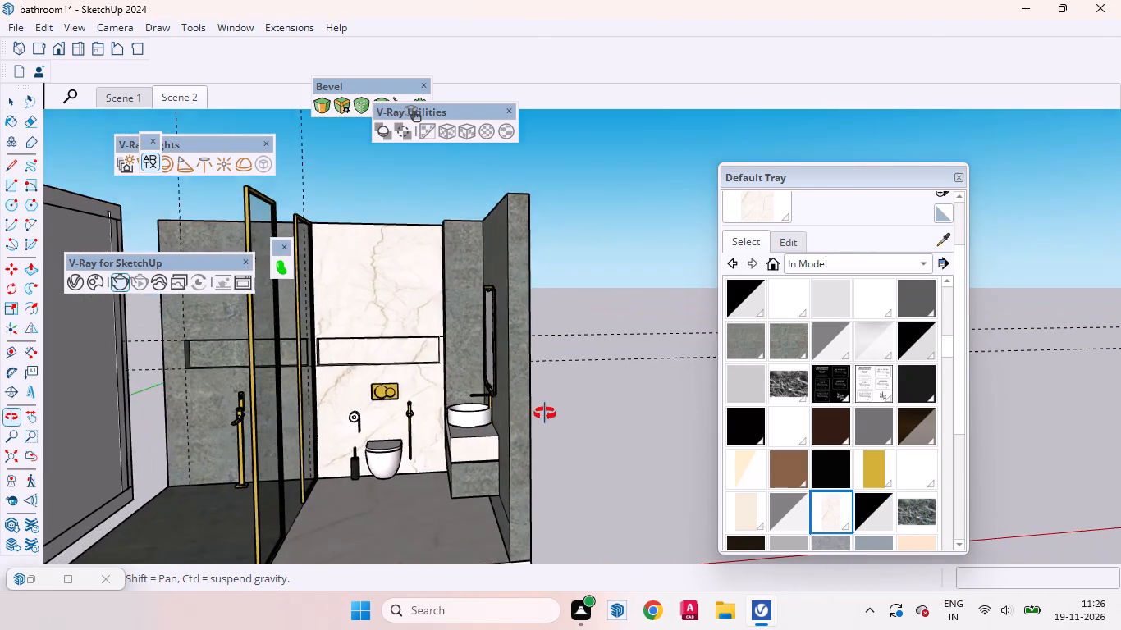
middle_drag(545, 413, 546, 416)
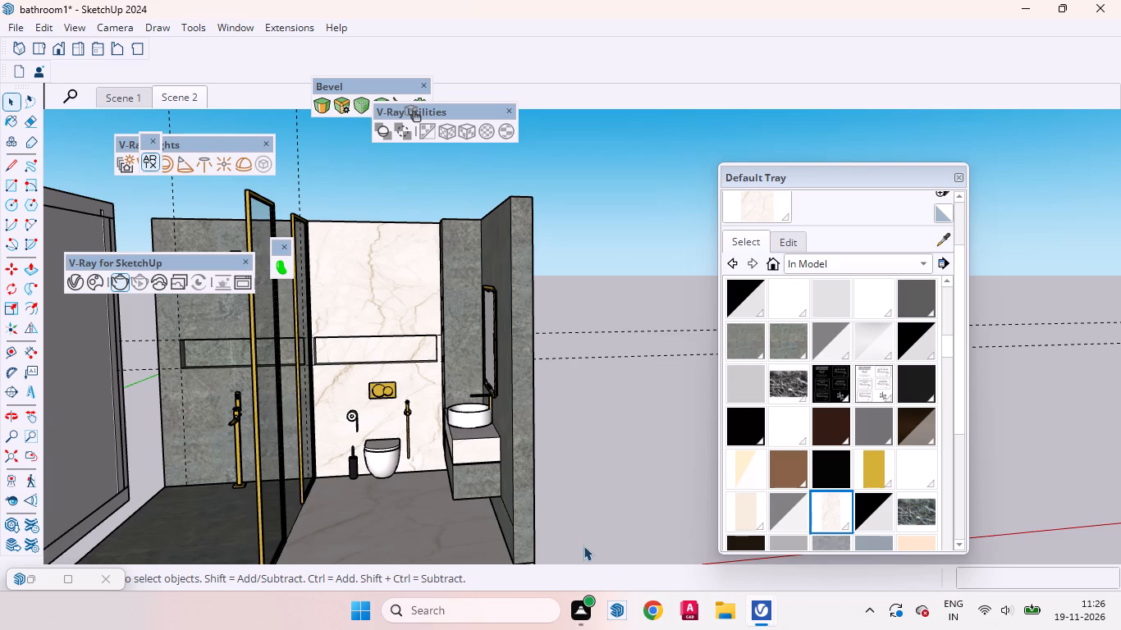
scroll(622, 336, down, 3)
scroll(532, 482, up, 1)
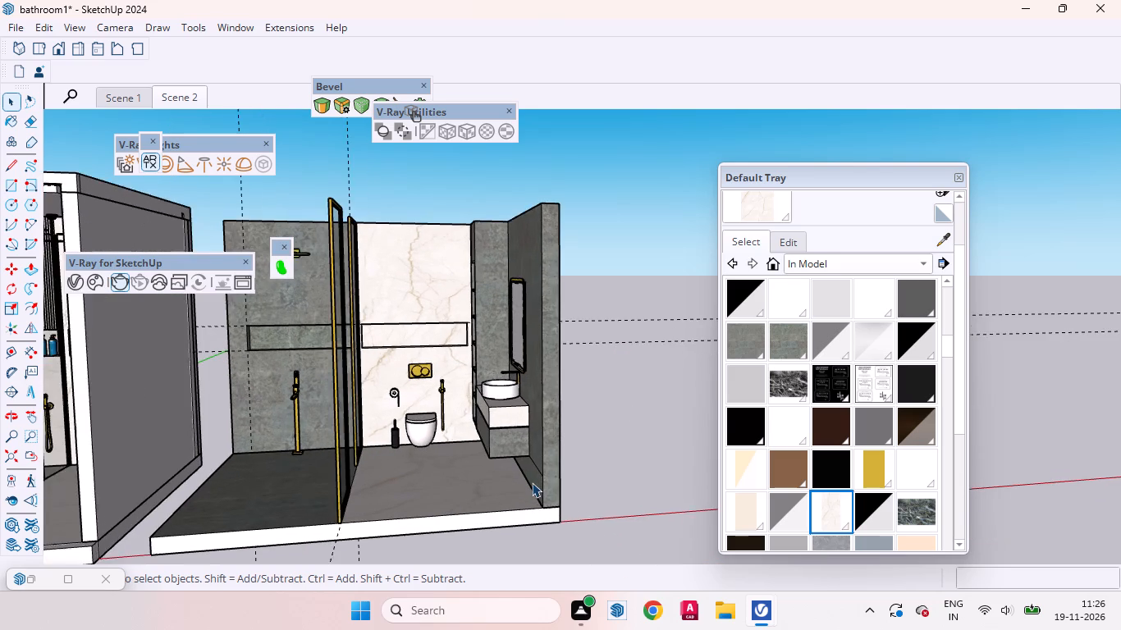
scroll(532, 482, up, 1)
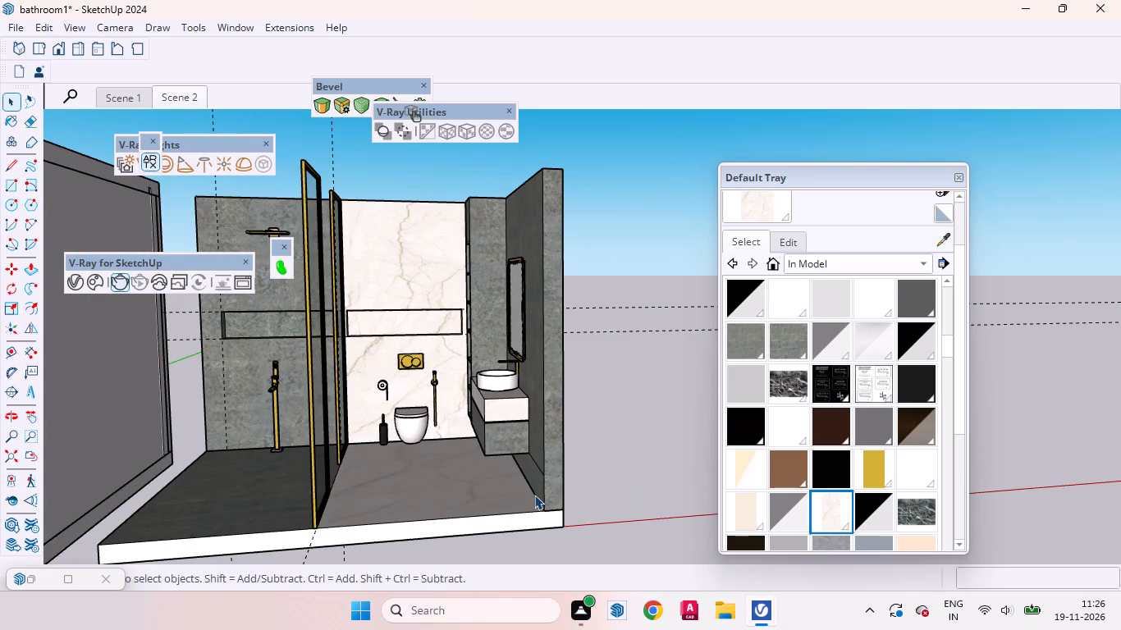
scroll(532, 523, up, 11)
middle_drag(596, 454, 623, 442)
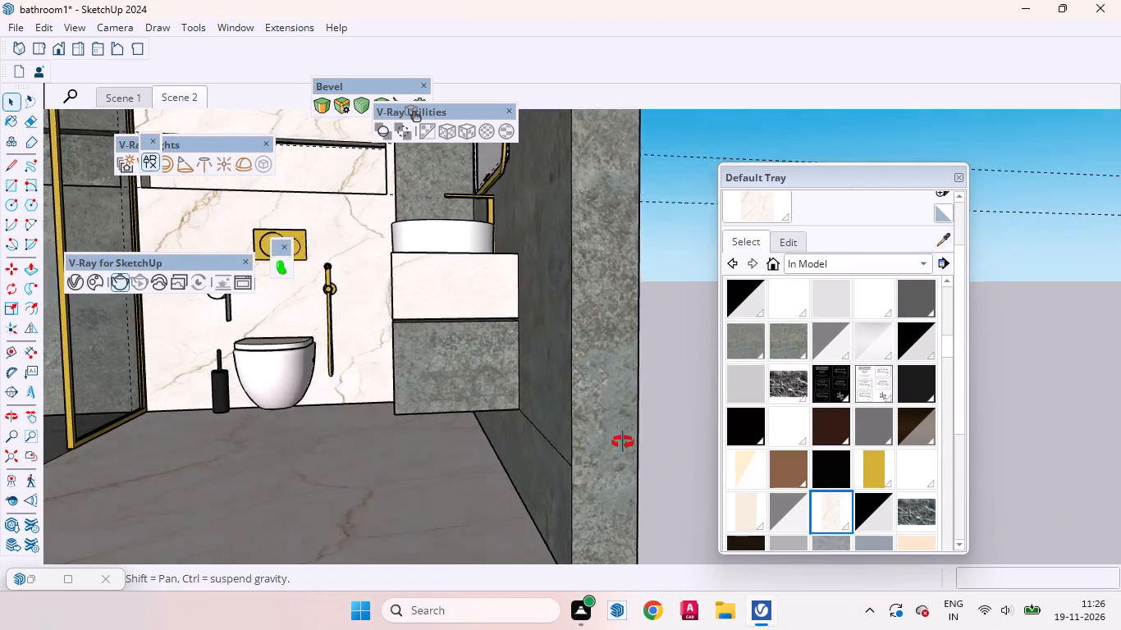
middle_drag(623, 442, 669, 436)
scroll(384, 444, down, 7)
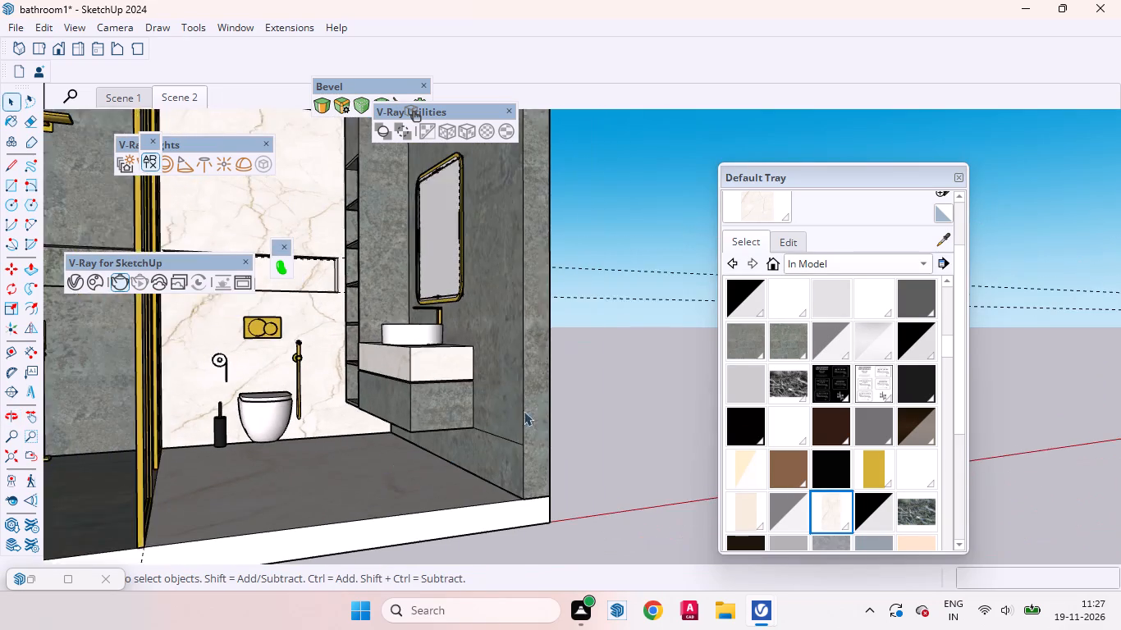
click(506, 381)
scroll(492, 422, up, 3)
double_click(510, 418)
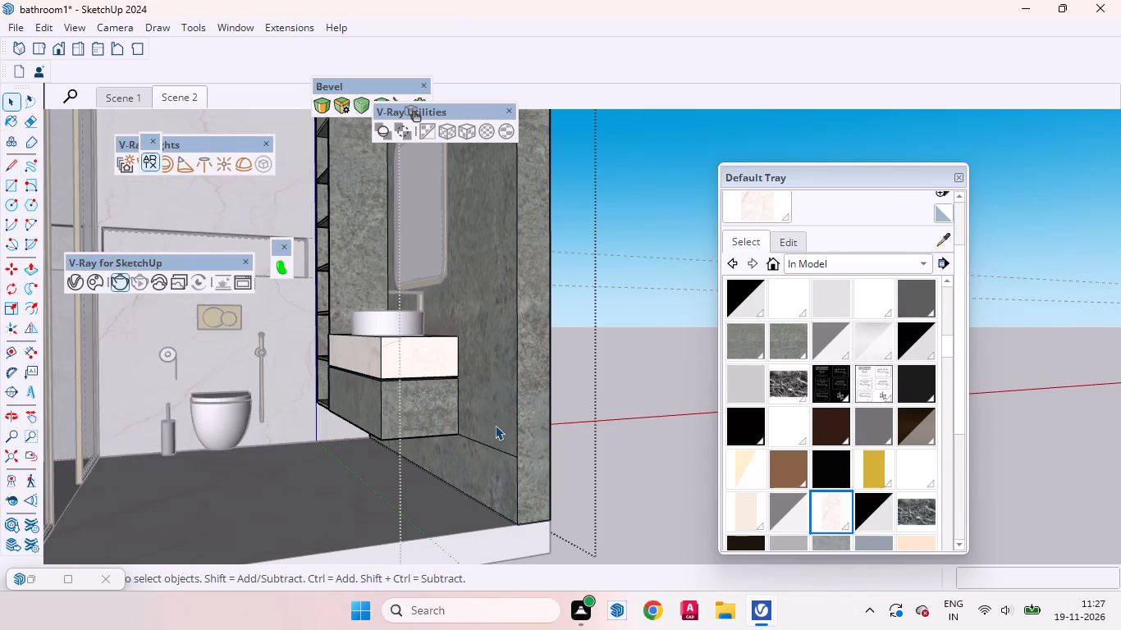
click(495, 449)
right_click(495, 449)
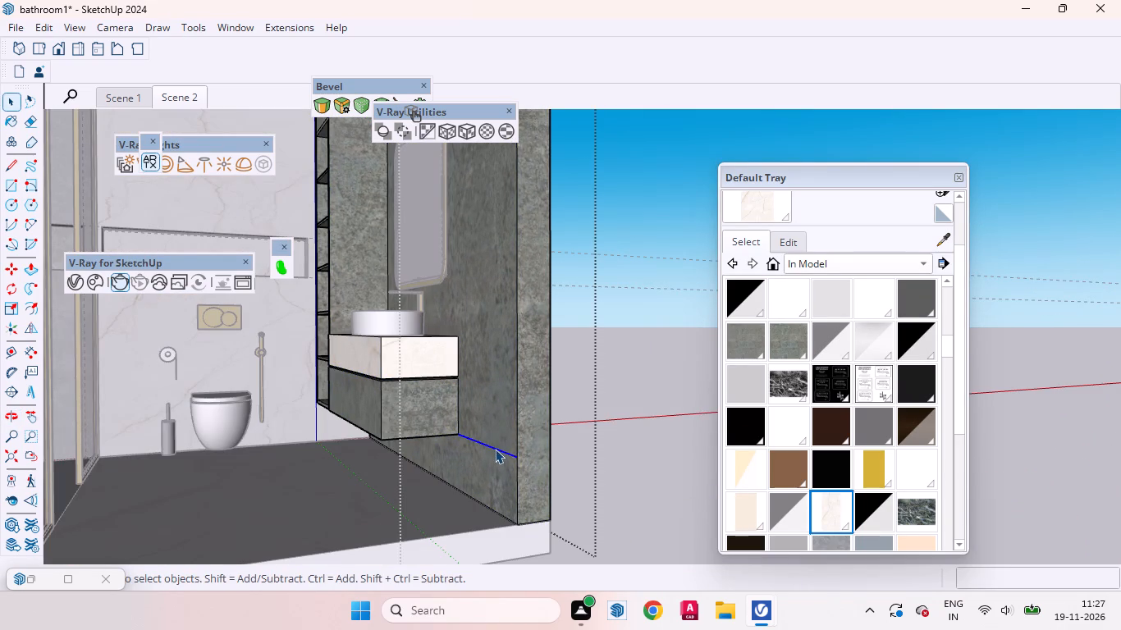
click(537, 365)
scroll(597, 492, down, 3)
middle_drag(443, 378, 515, 584)
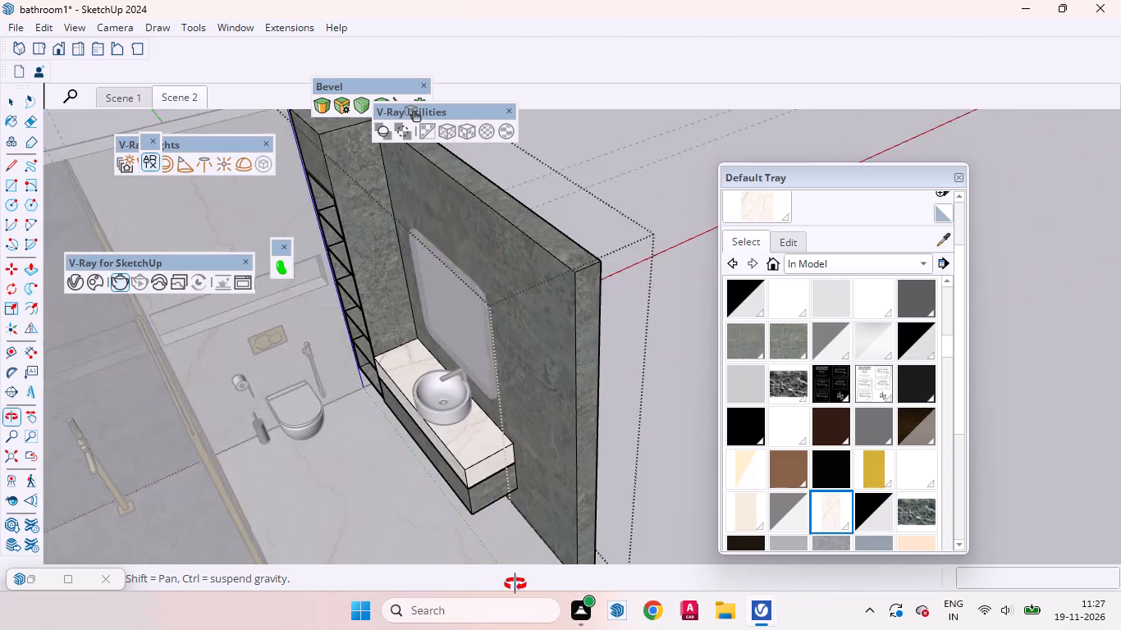
middle_drag(515, 584, 531, 591)
scroll(538, 354, down, 8)
middle_drag(447, 363, 684, 337)
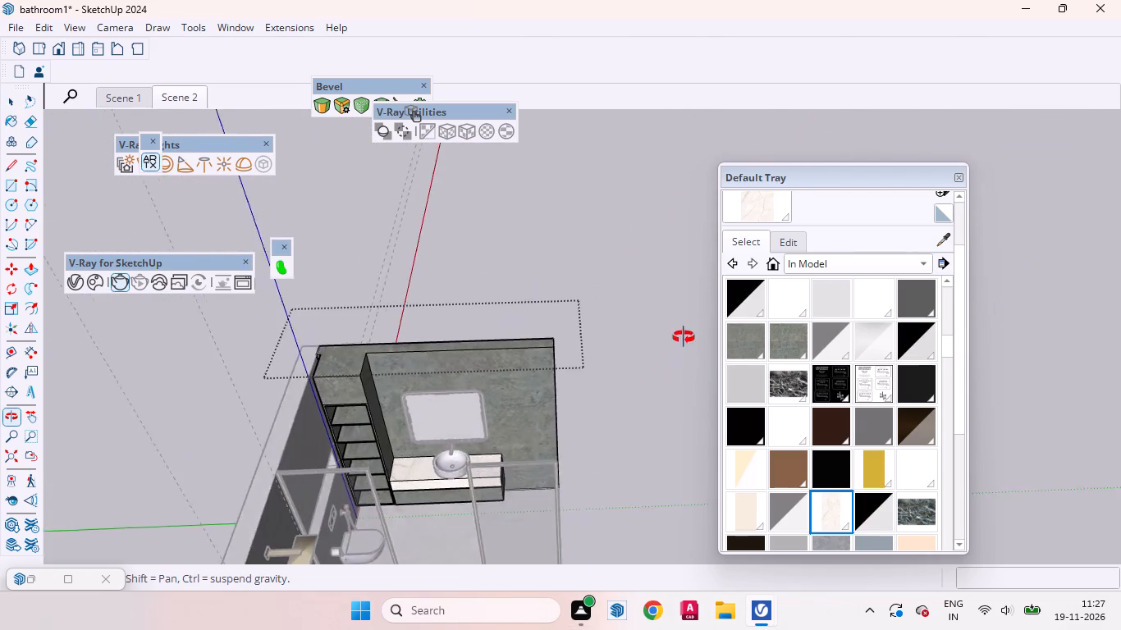
middle_drag(684, 337, 305, 299)
triple_click(628, 352)
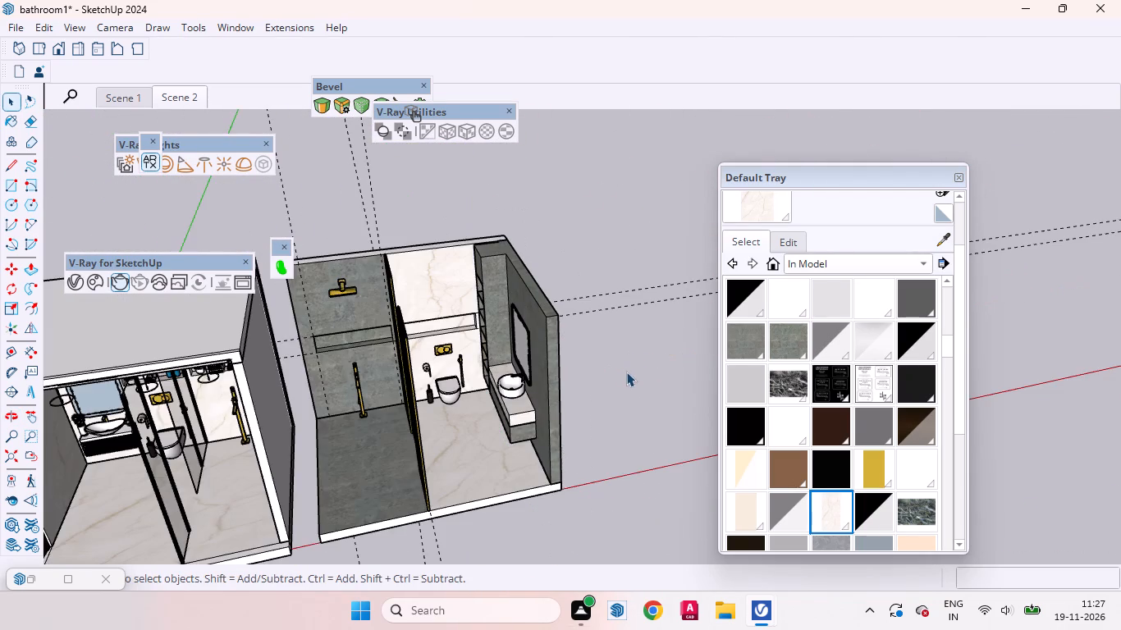
Delete the front gold-framed shower glass panel from inside the back wall group, and leave the group.
middle_drag(560, 450, 562, 388)
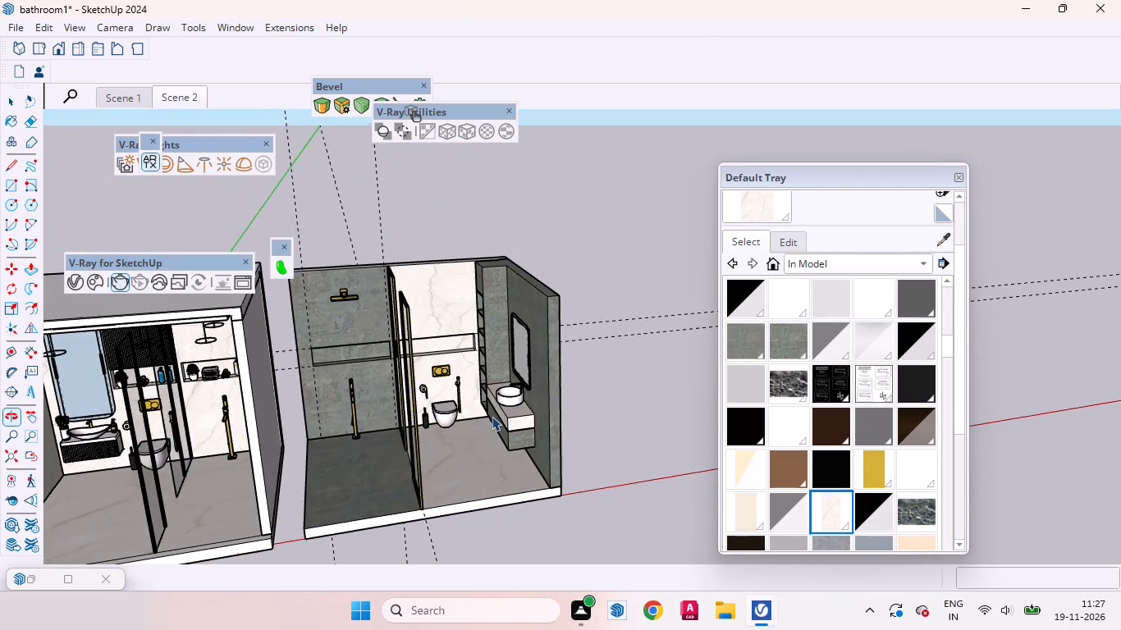
scroll(487, 445, down, 5)
scroll(418, 430, up, 3)
click(457, 416)
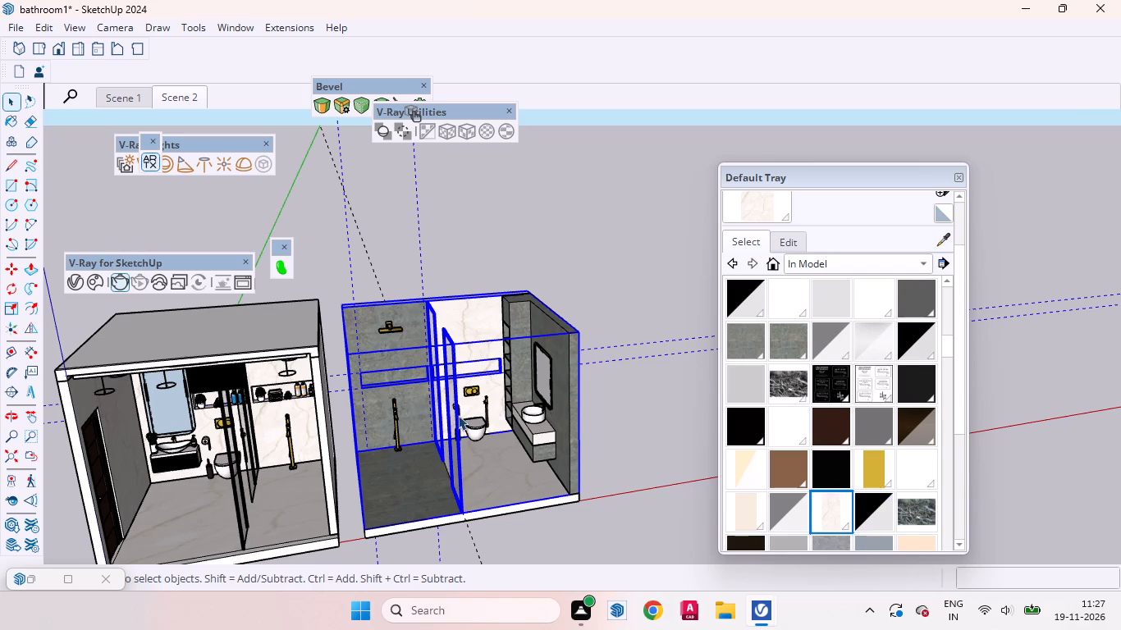
double_click(457, 414)
click(457, 408)
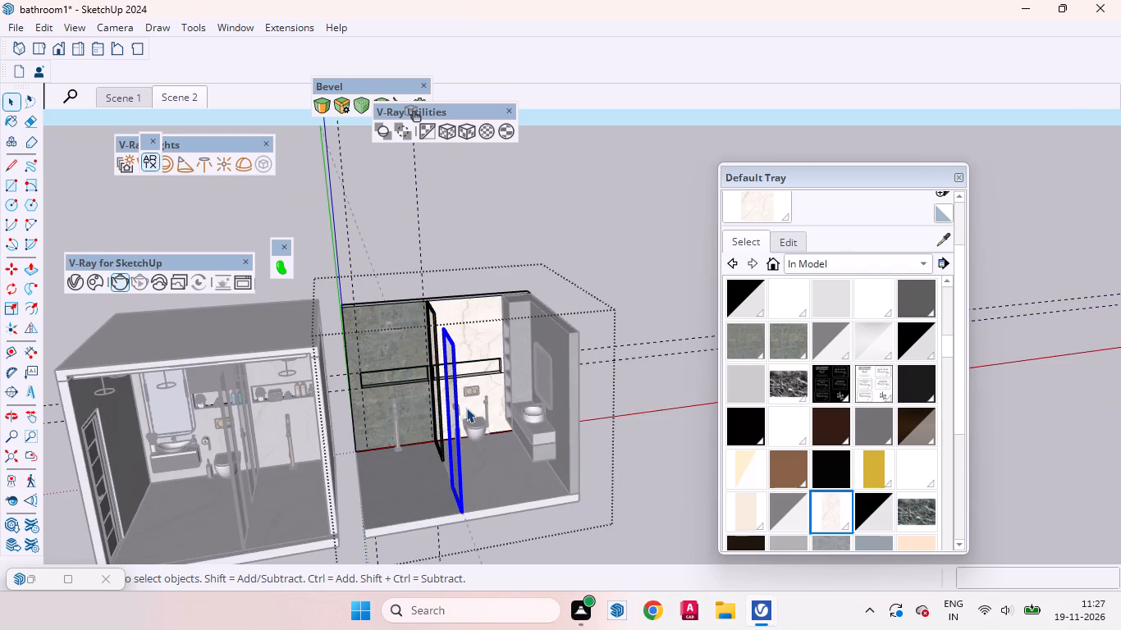
middle_drag(444, 418, 153, 493)
scroll(530, 363, up, 5)
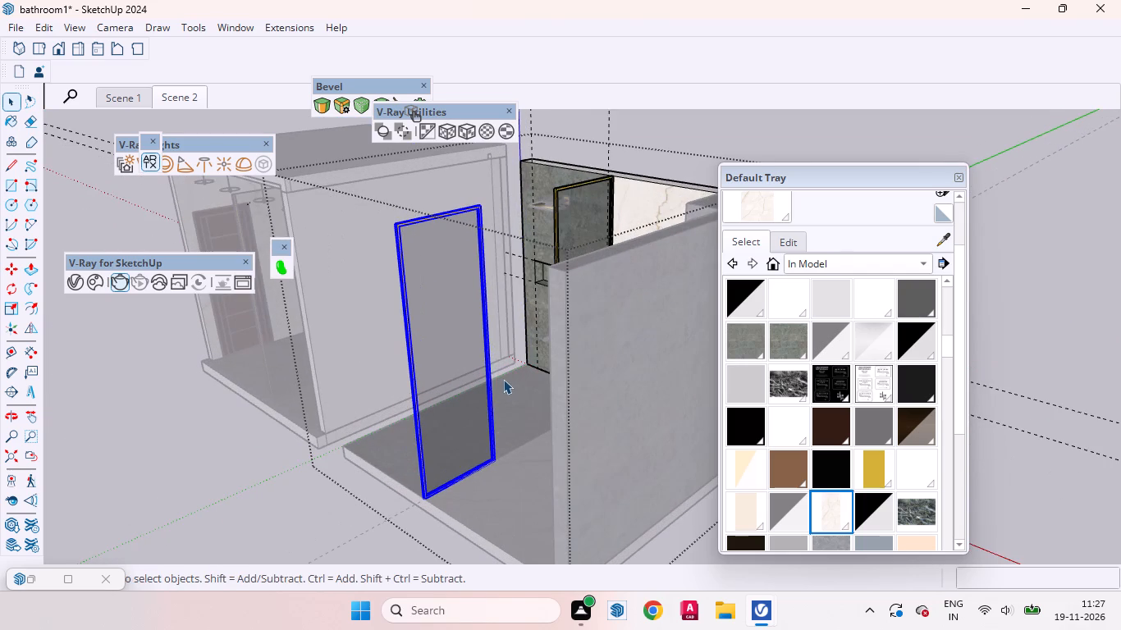
key(Delete)
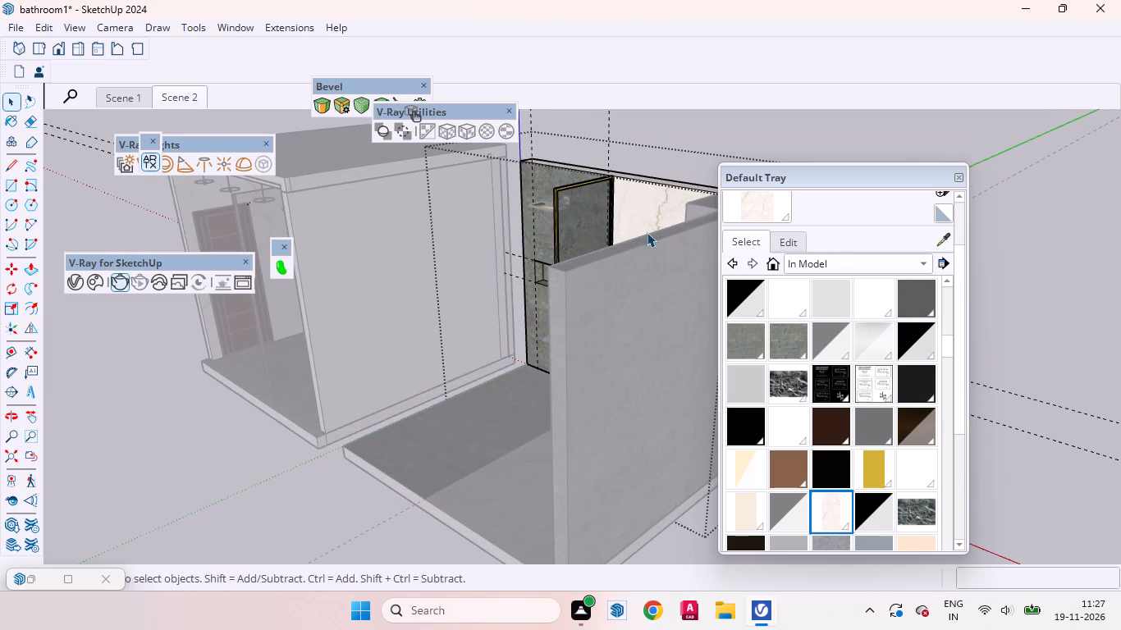
triple_click(673, 161)
Delete the vertical construction guides and the horizontal ones from inside the second bathroom's back wall group, and leave the group.
middle_drag(530, 295, 670, 273)
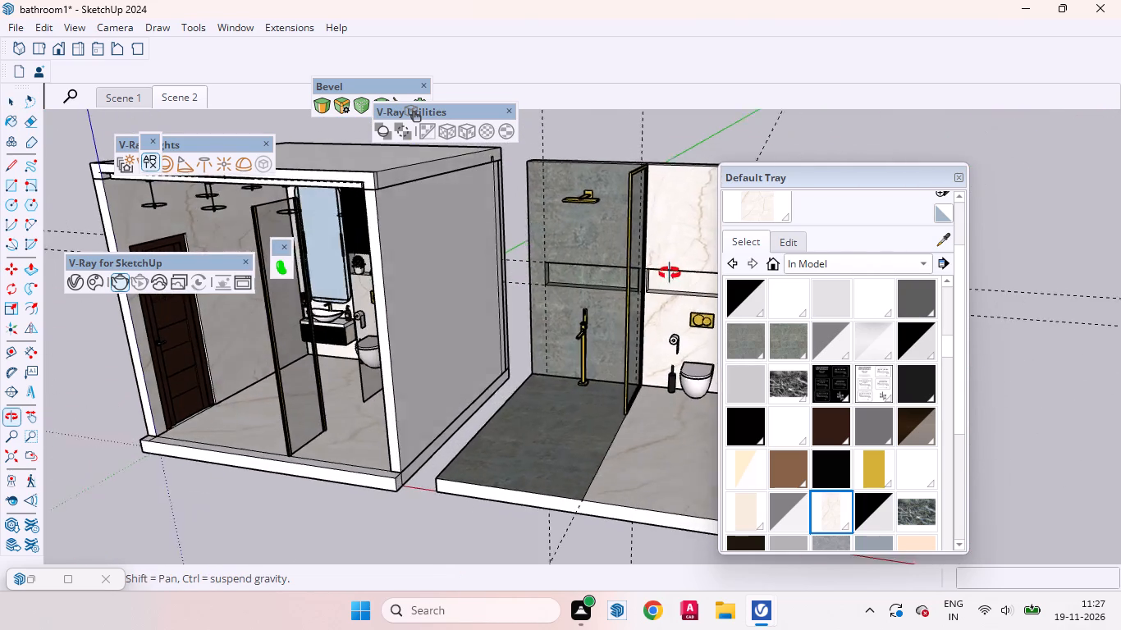
middle_drag(670, 273, 672, 275)
scroll(581, 396, down, 11)
drag(679, 284, 519, 144)
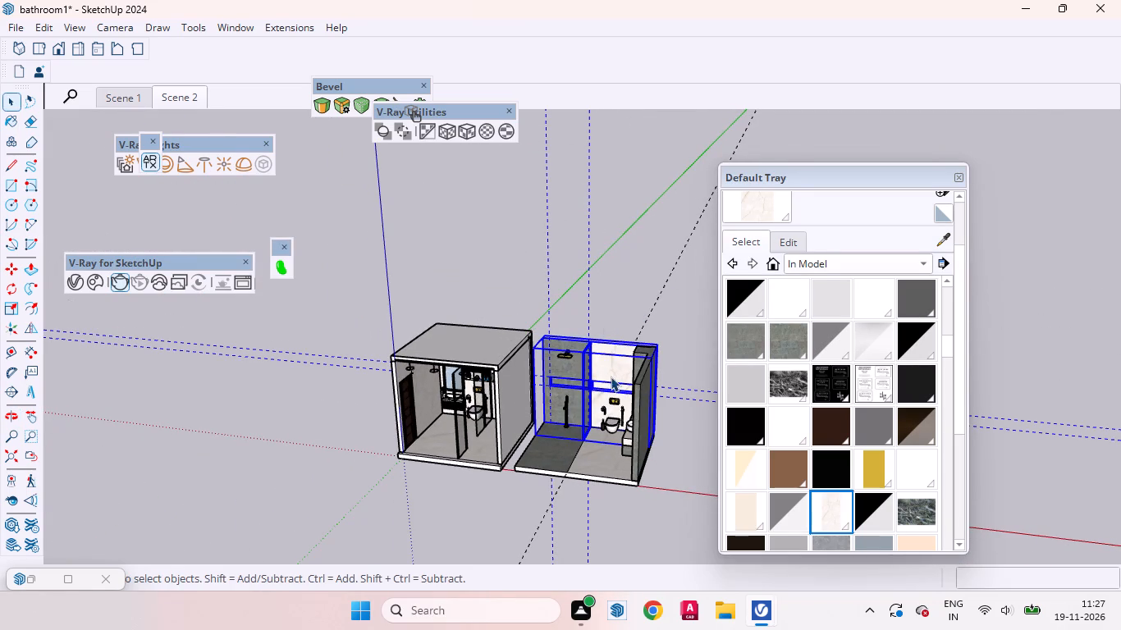
double_click(610, 373)
drag(613, 258, 514, 173)
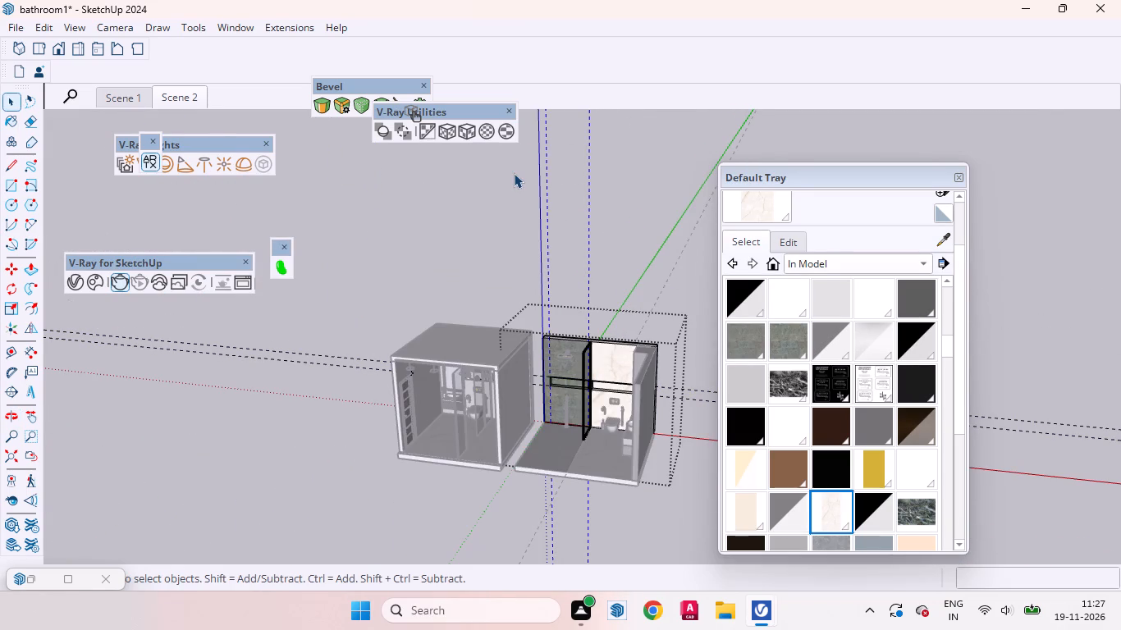
key(Delete)
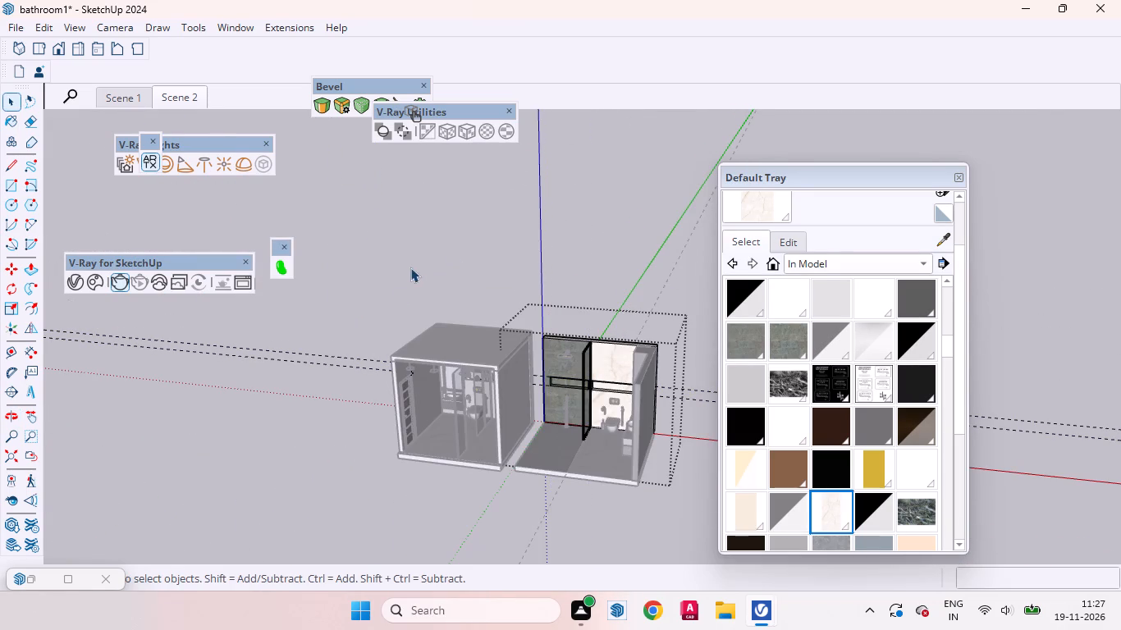
drag(284, 394, 147, 287)
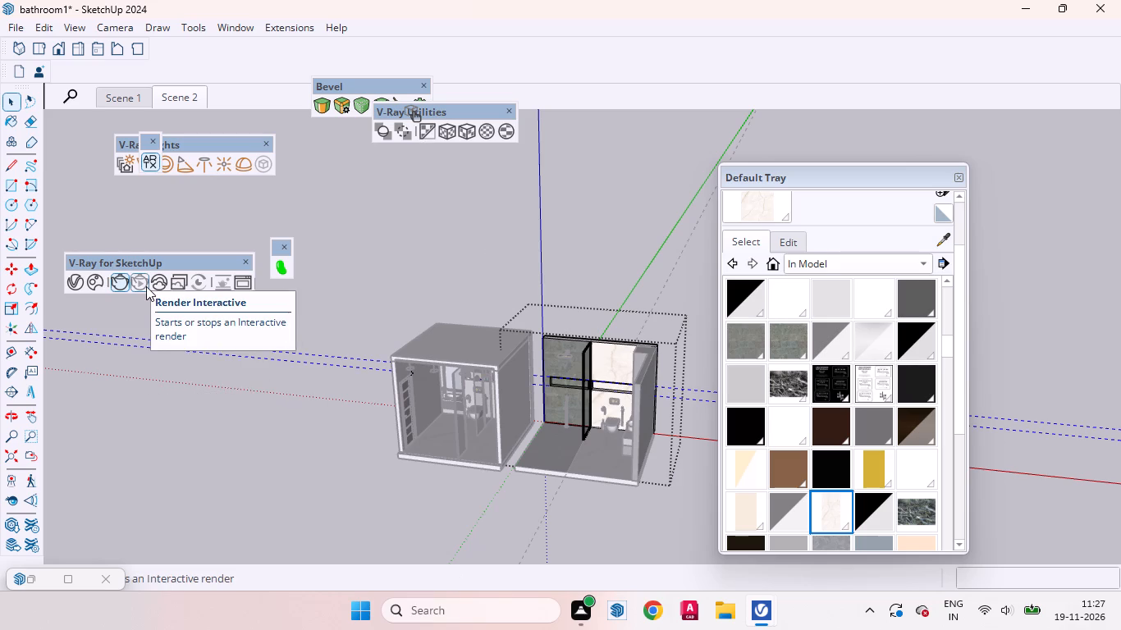
key(Delete)
double_click(568, 258)
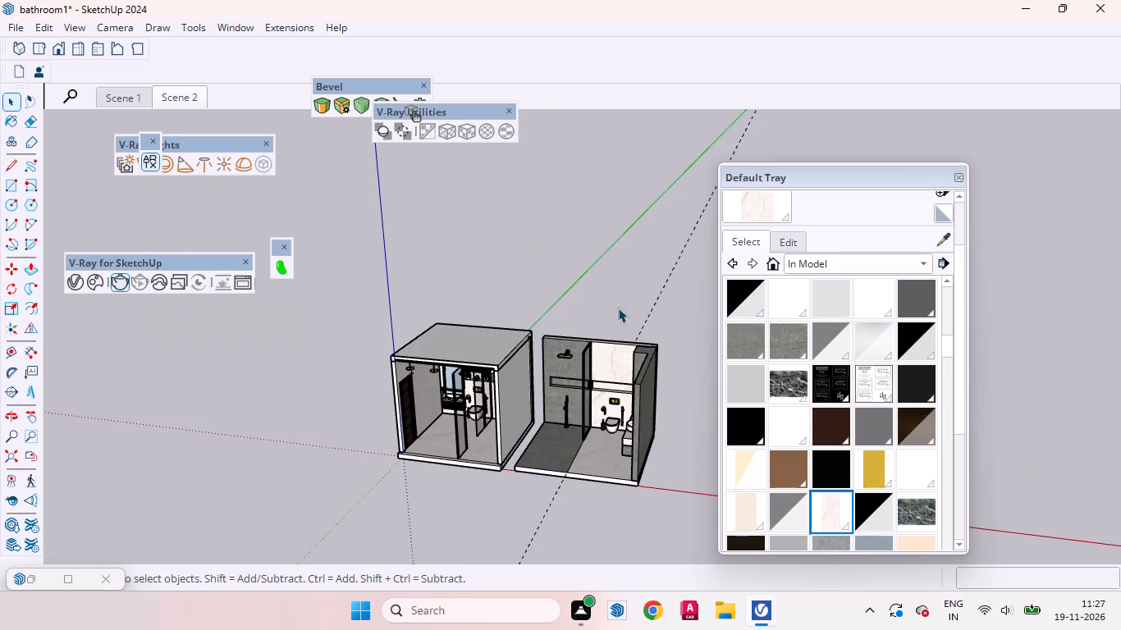
Erase the remaining diagonal-looking dashed guide line from inside the second bathroom's floor group, and leave the group.
drag(574, 532, 457, 507)
key(Delete)
click(543, 521)
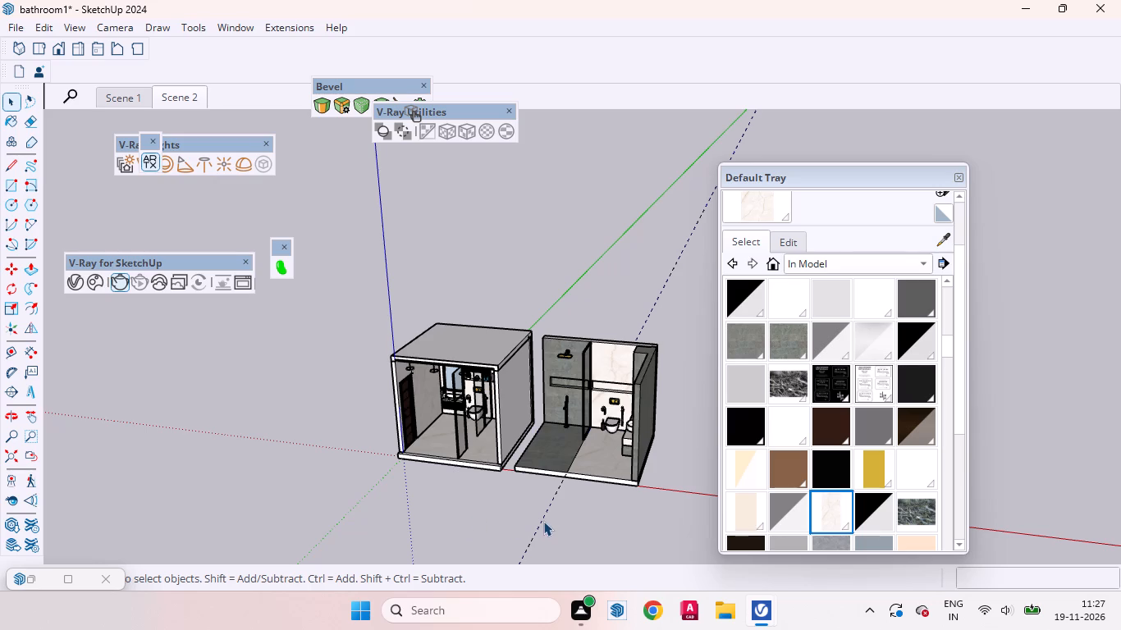
double_click(543, 521)
click(543, 521)
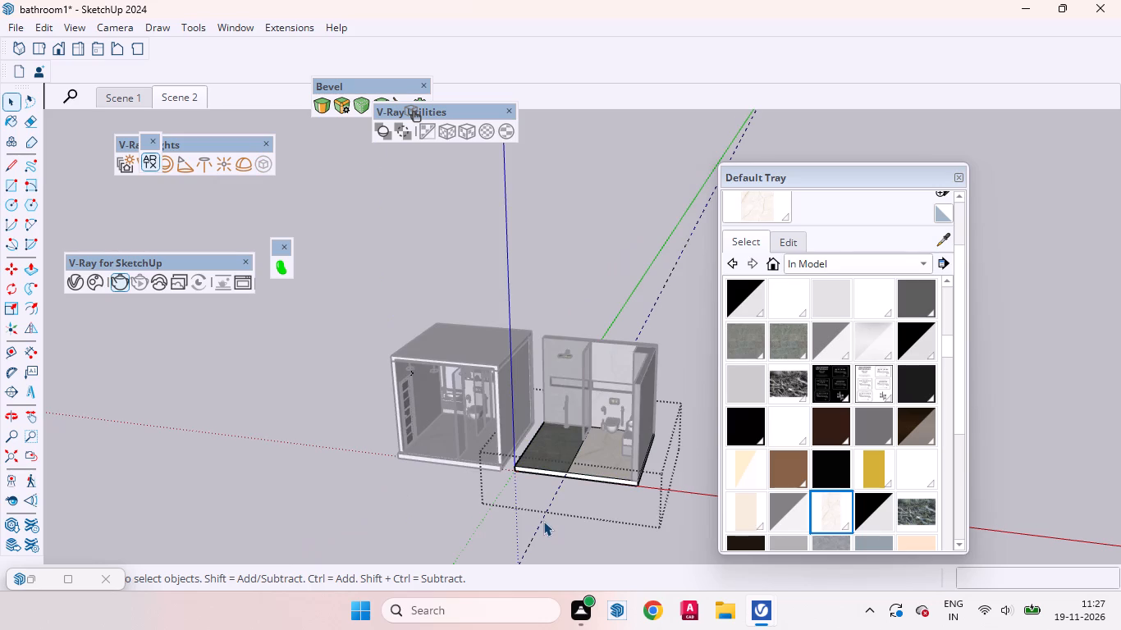
right_click(543, 521)
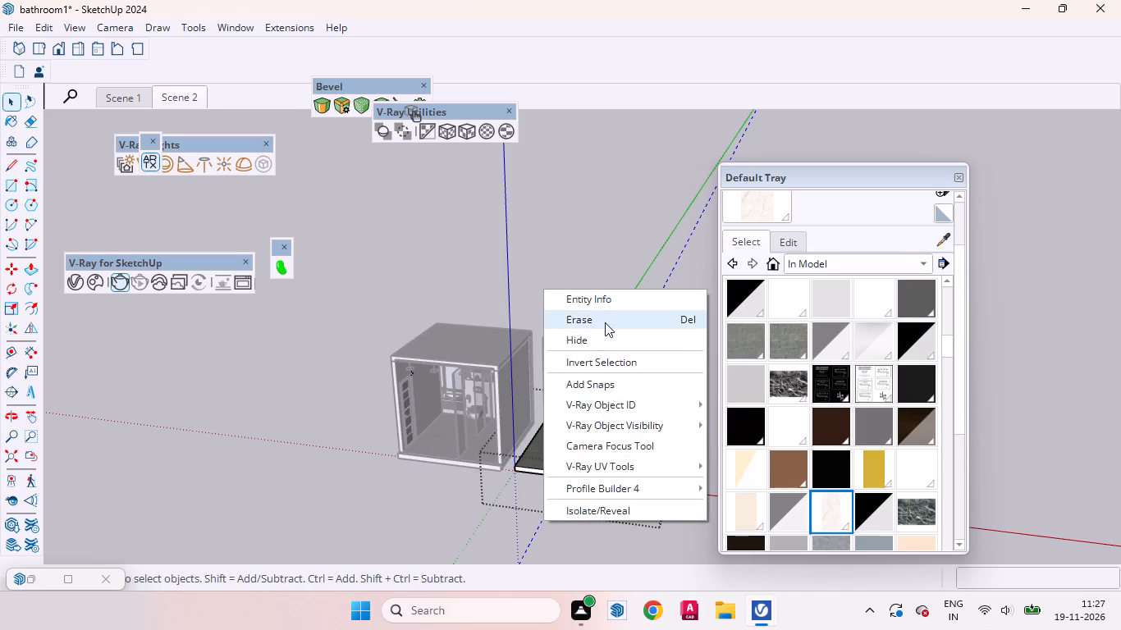
click(605, 322)
triple_click(538, 523)
middle_drag(606, 500, 639, 475)
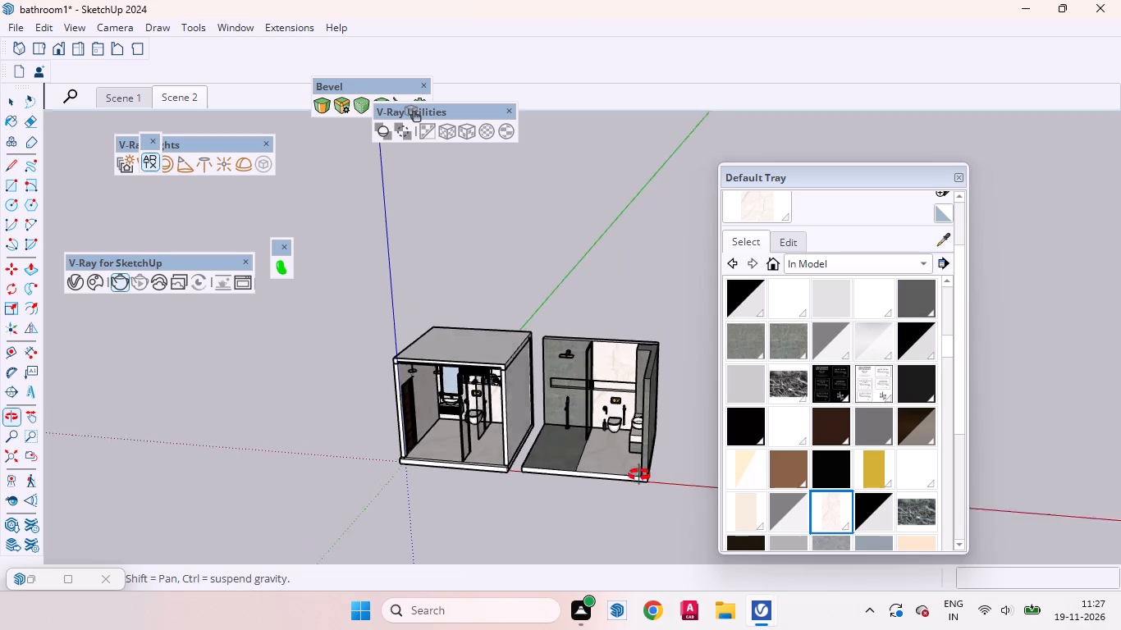
middle_drag(639, 475, 652, 459)
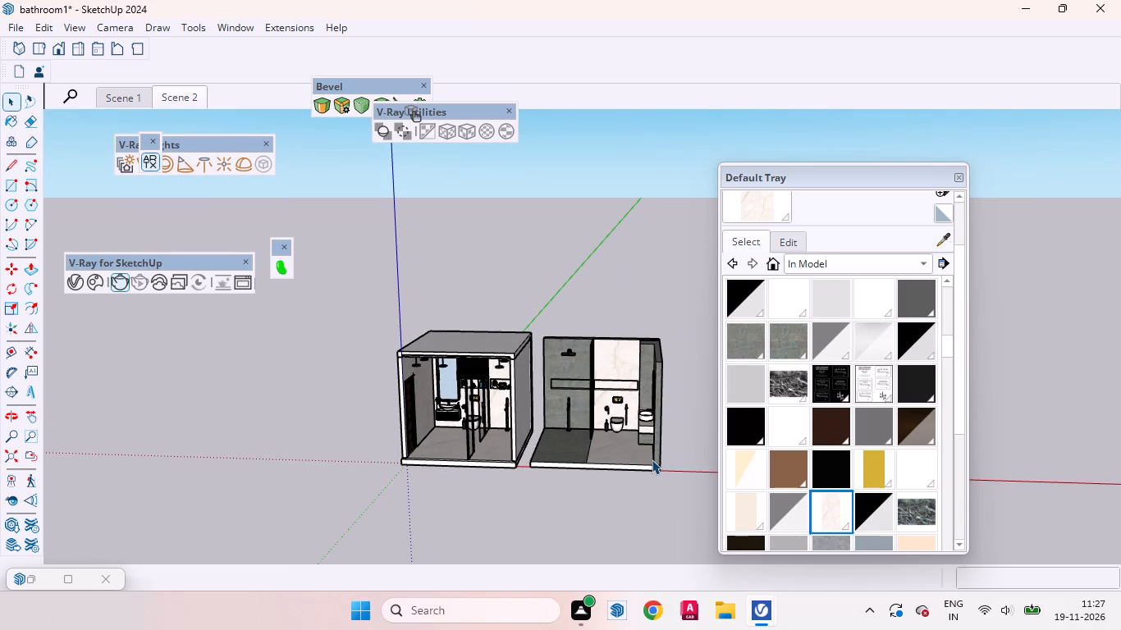
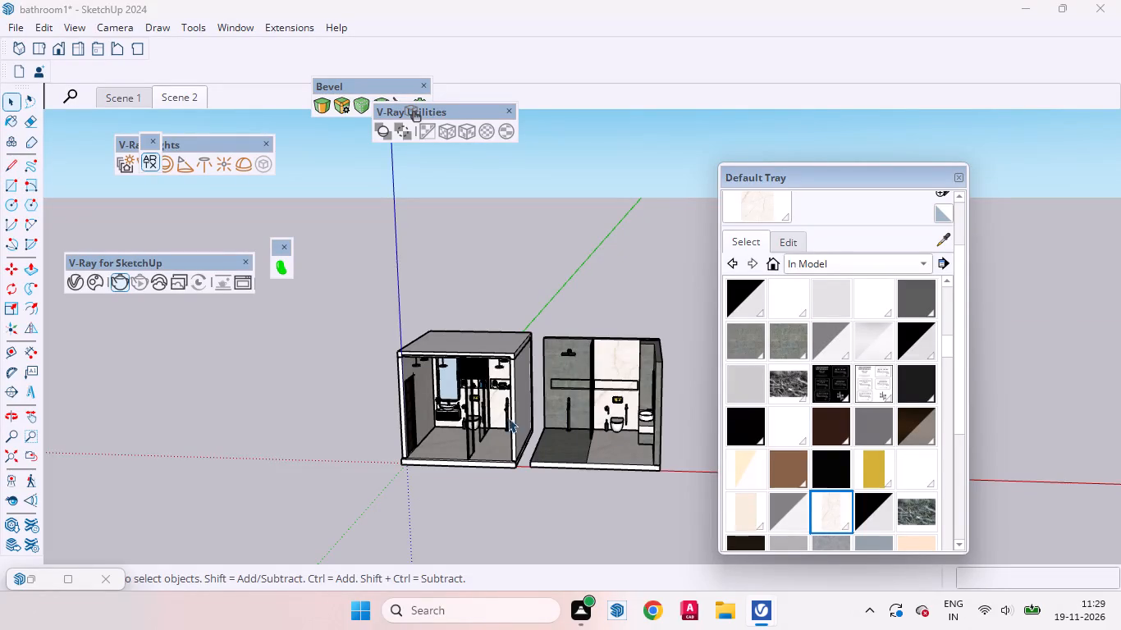
Copy the potted succulent from the first bathroom's shower niche into the far end of the second bathroom's Flagstone shower niche.
scroll(374, 411, up, 15)
scroll(373, 357, down, 4)
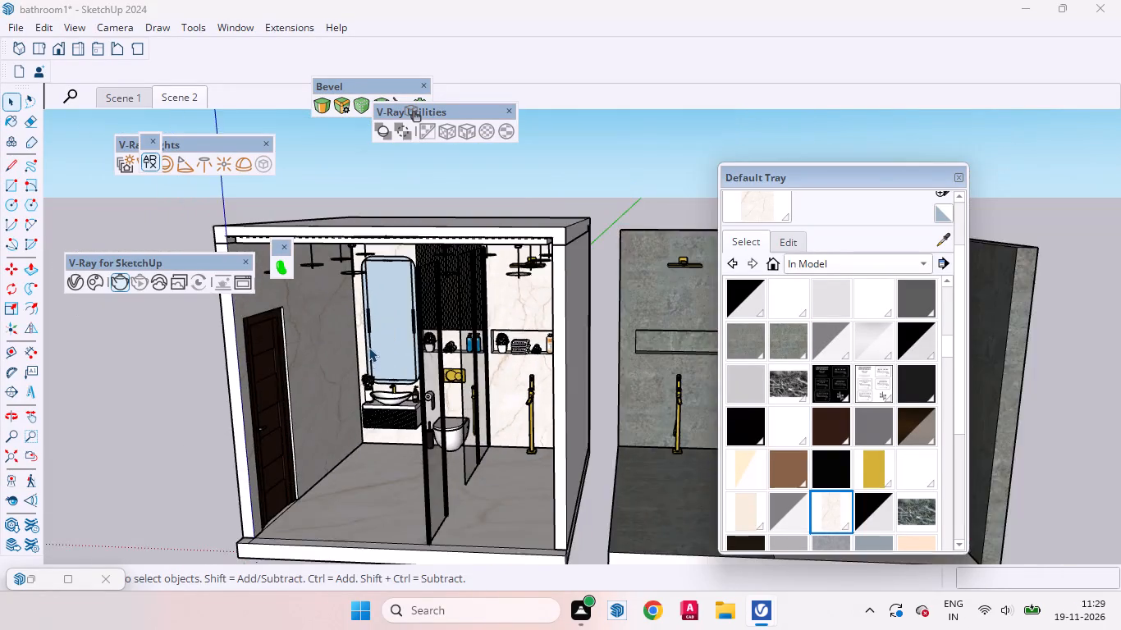
scroll(368, 347, down, 2)
scroll(368, 347, up, 1)
scroll(368, 347, down, 3)
scroll(373, 341, up, 1)
scroll(375, 344, down, 2)
scroll(558, 365, up, 5)
scroll(416, 340, down, 4)
scroll(102, 406, up, 5)
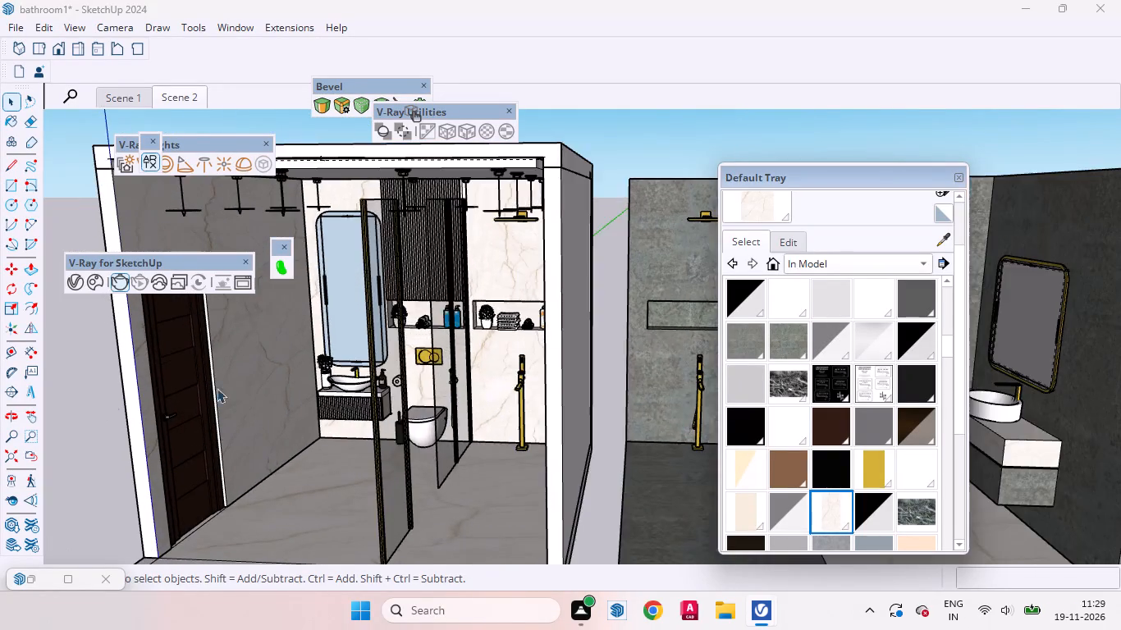
scroll(217, 388, up, 3)
scroll(428, 310, up, 3)
scroll(668, 308, up, 3)
click(625, 283)
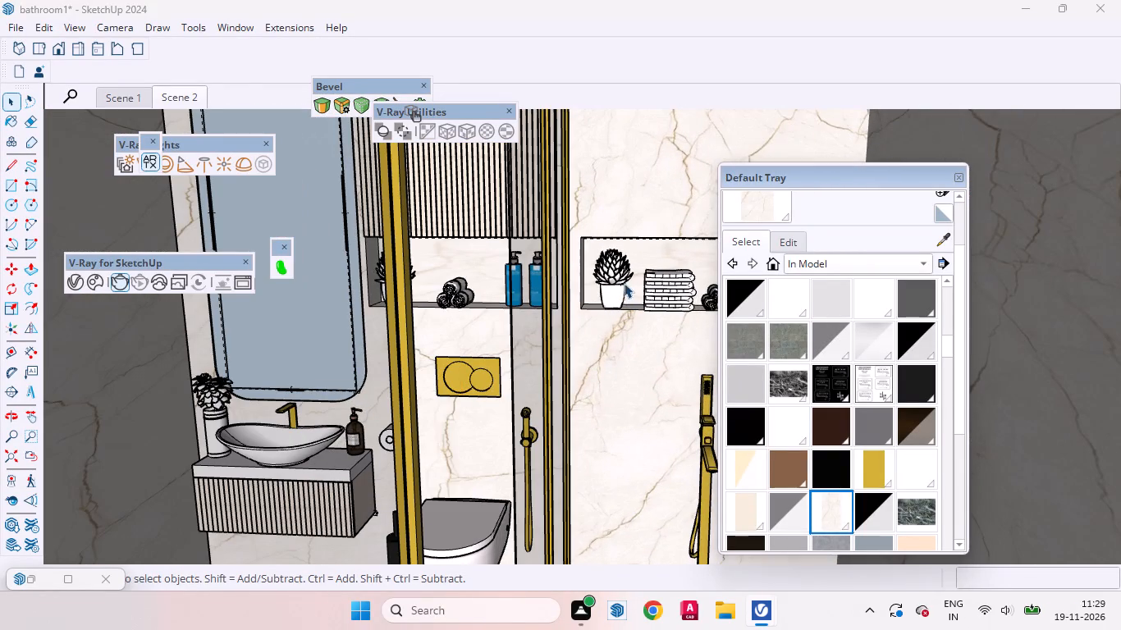
scroll(570, 336, down, 6)
scroll(564, 337, up, 1)
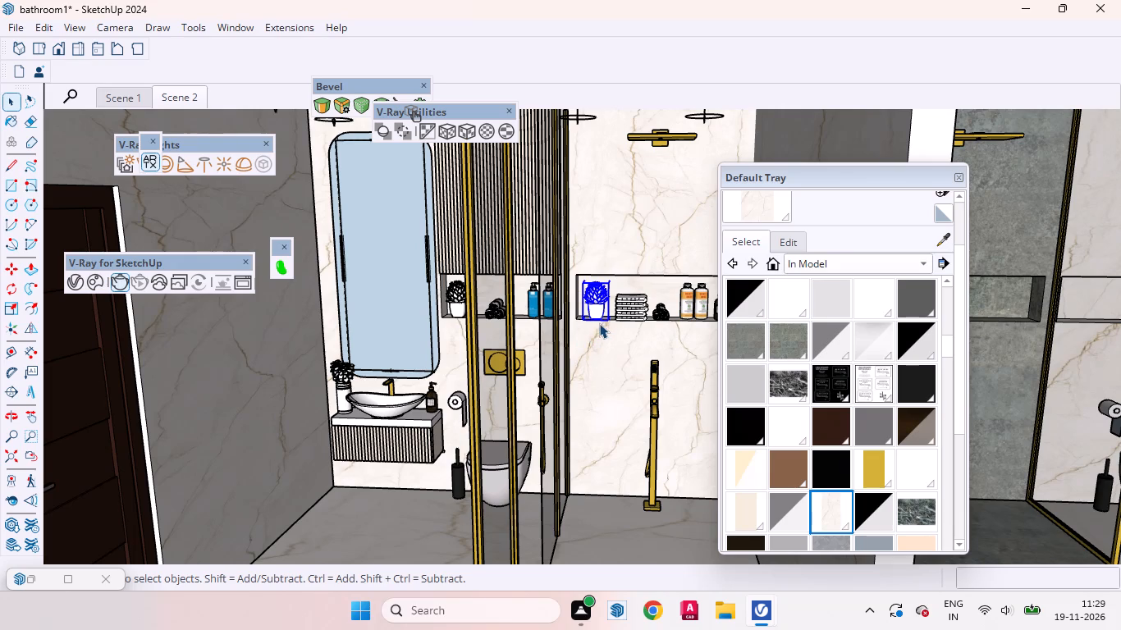
key(m)
scroll(604, 315, up, 3)
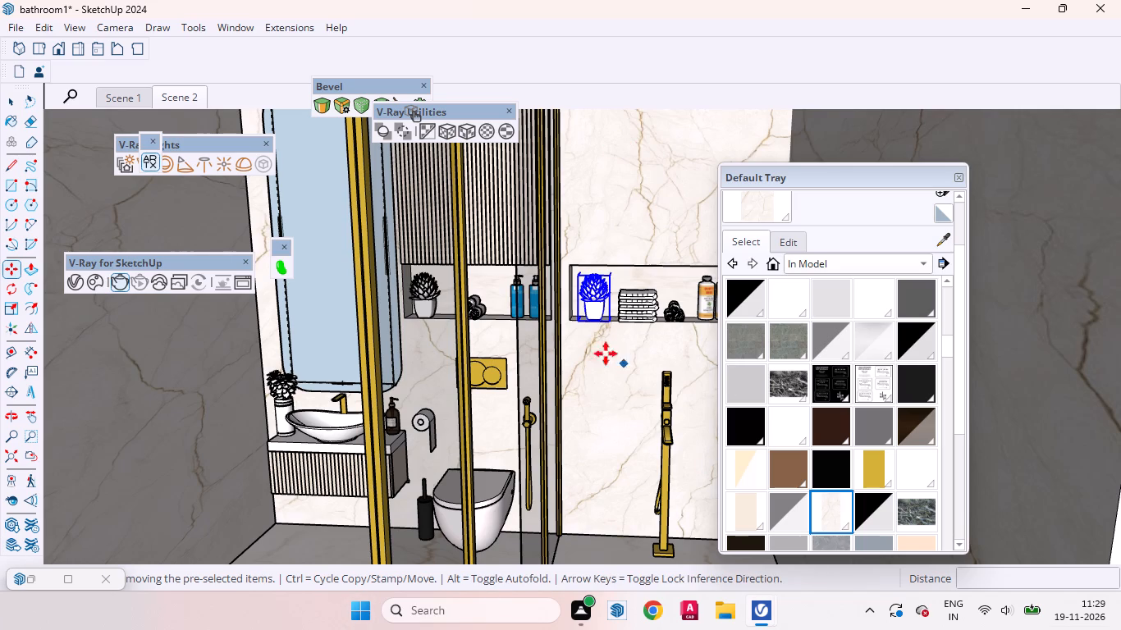
click(611, 325)
scroll(586, 464, down, 8)
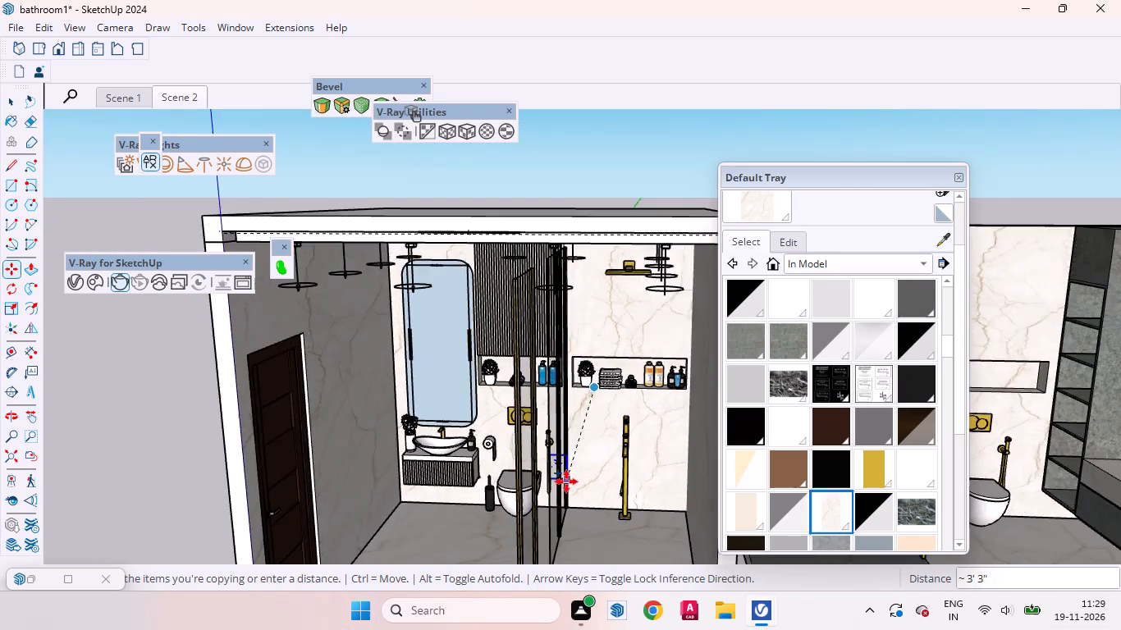
scroll(566, 482, down, 10)
scroll(665, 464, up, 8)
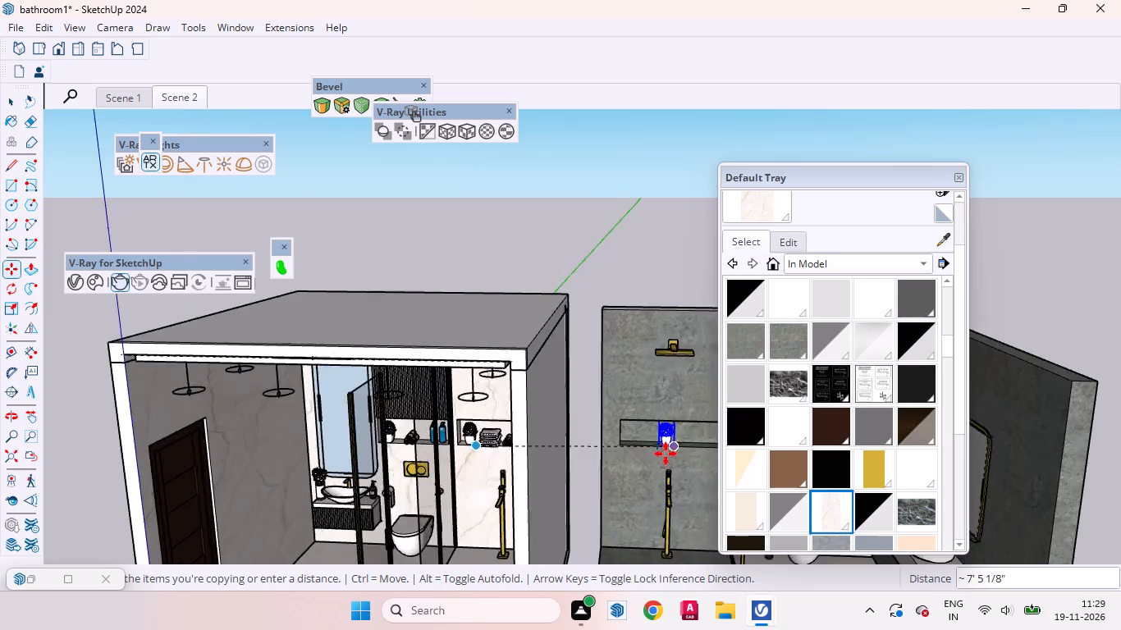
scroll(666, 454, up, 16)
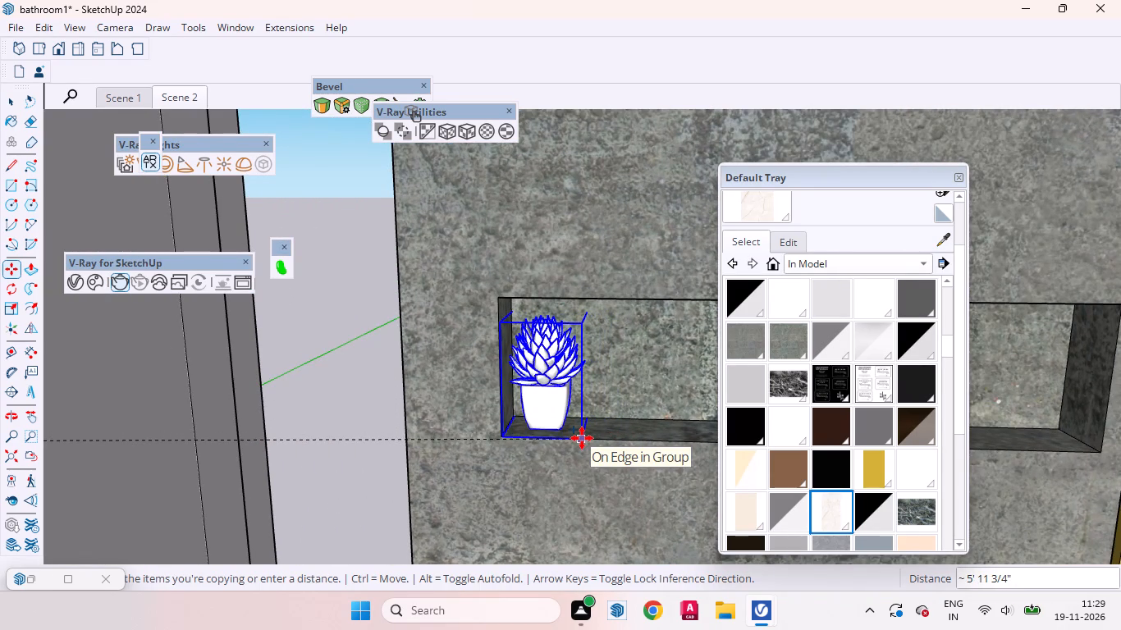
click(582, 438)
key(space)
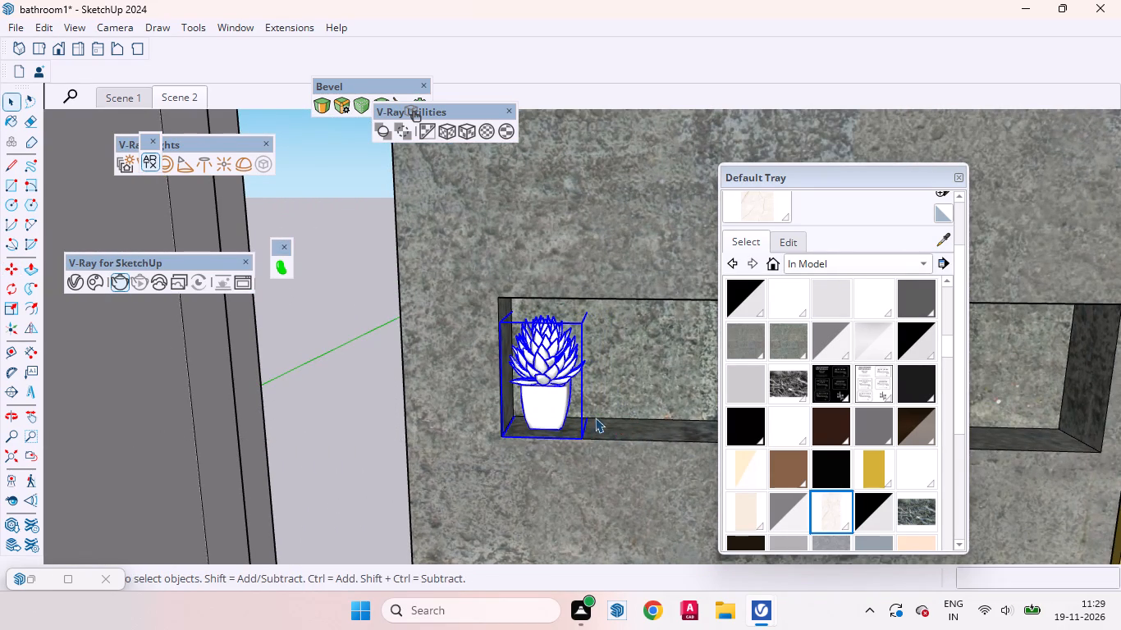
Nudge the copied succulent 3/4 inch towards the niche's front and slightly away from its end wall, and deselect it.
scroll(576, 375, up, 6)
middle_drag(584, 453, 291, 451)
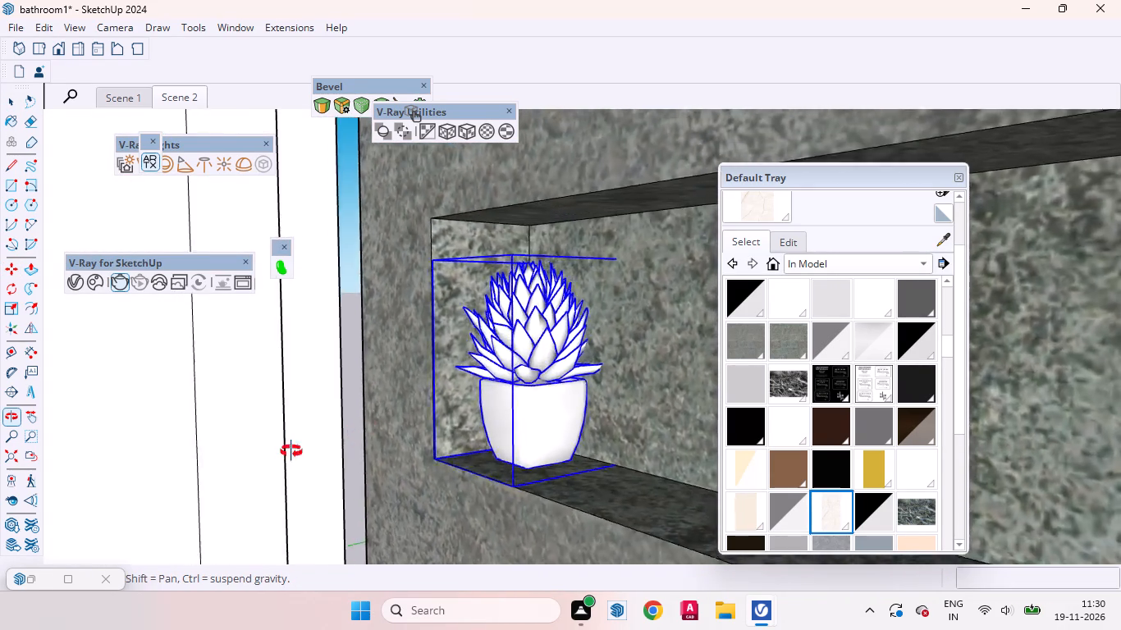
middle_drag(291, 451, 277, 478)
scroll(517, 433, up, 8)
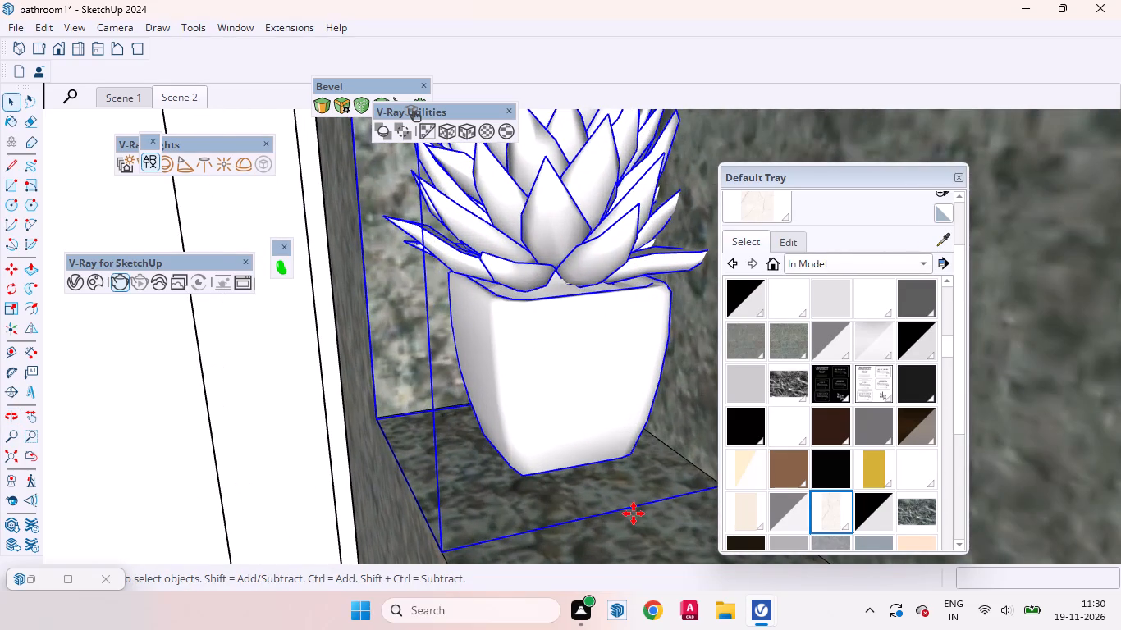
key(m)
click(643, 513)
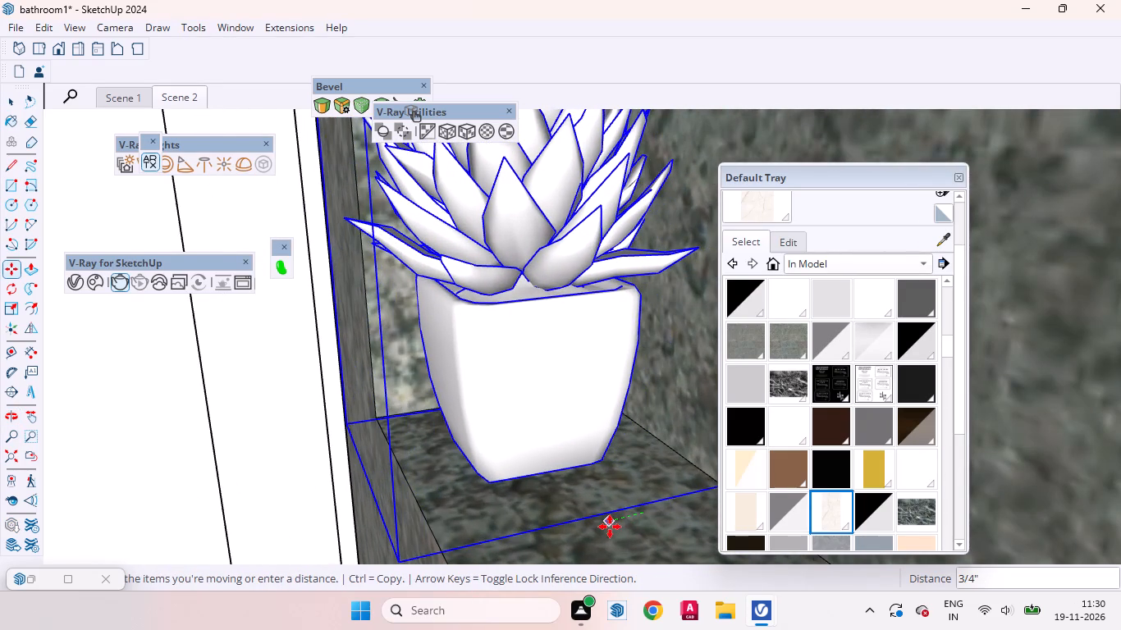
click(610, 527)
key(space)
middle_drag(583, 492, 813, 499)
middle_drag(764, 509, 710, 516)
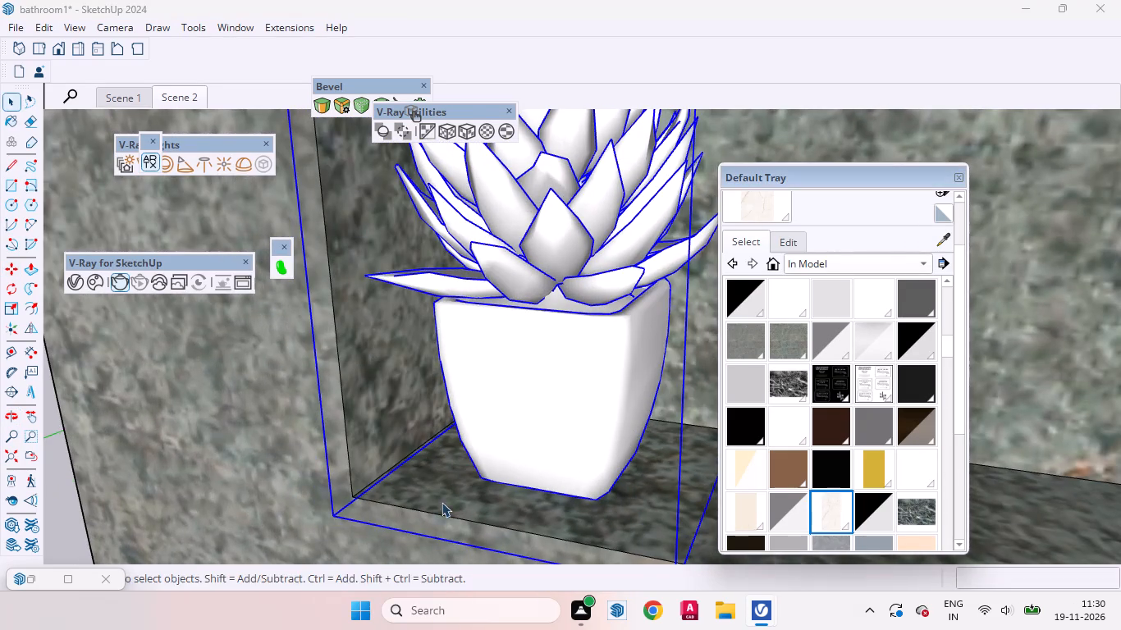
middle_drag(469, 513, 567, 543)
key(m)
click(530, 519)
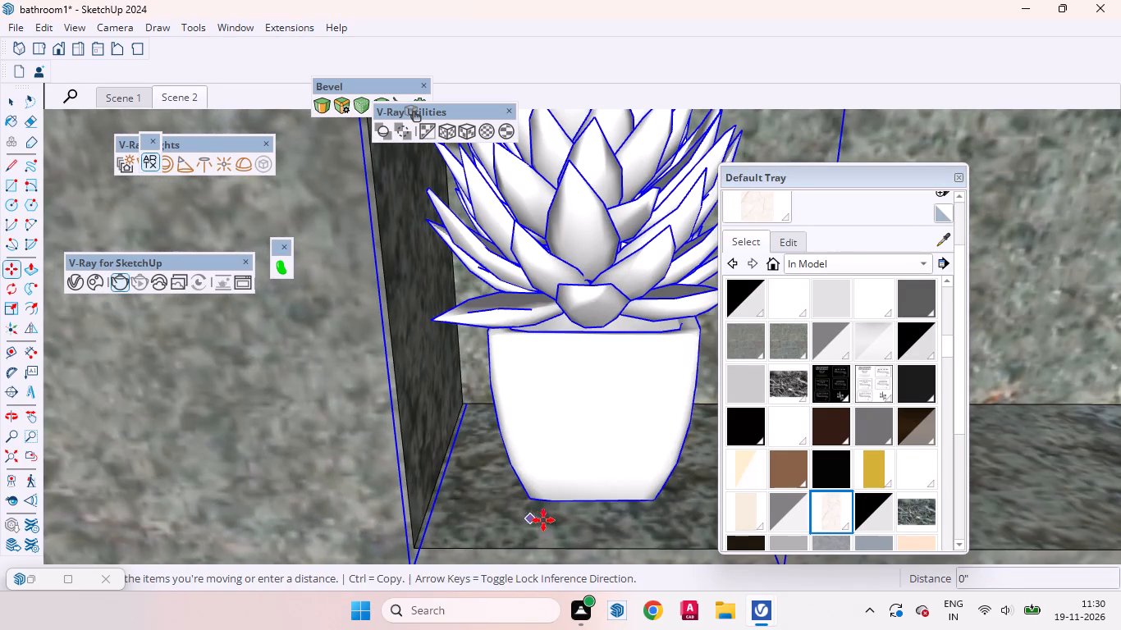
click(555, 522)
key(space)
scroll(476, 520, down, 16)
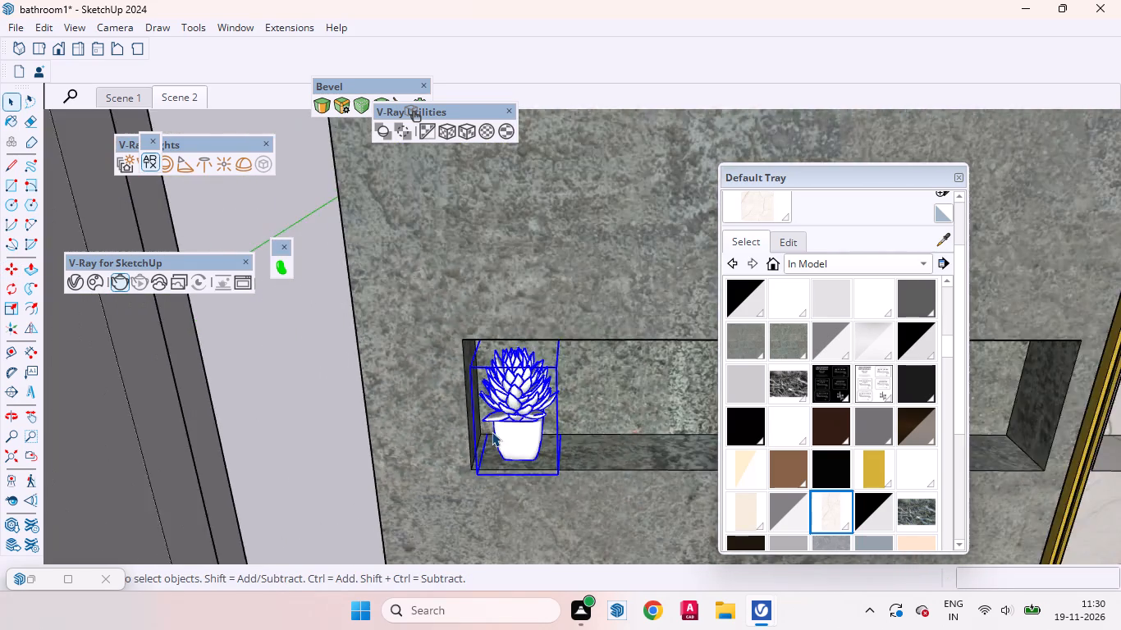
scroll(492, 431, down, 8)
scroll(492, 442, up, 1)
scroll(492, 446, down, 6)
click(583, 216)
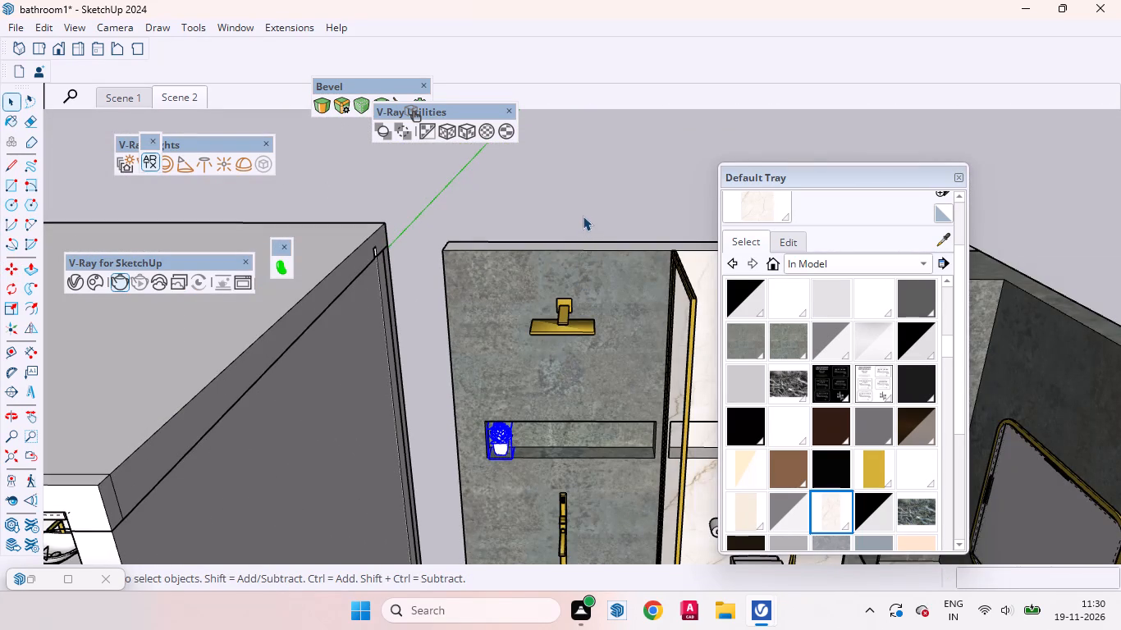
Copy the folded towel stack and rolled towels from the first bathroom's niche to beside the succulent in the second bathroom's shower niche.
scroll(554, 343, down, 12)
scroll(447, 413, up, 2)
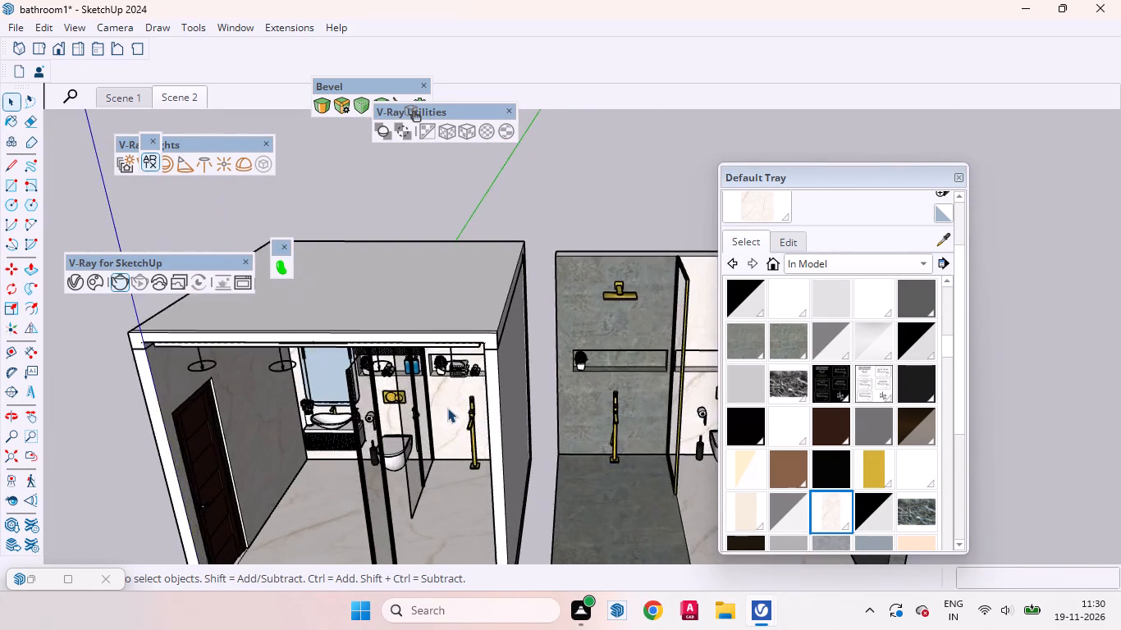
scroll(447, 408, up, 18)
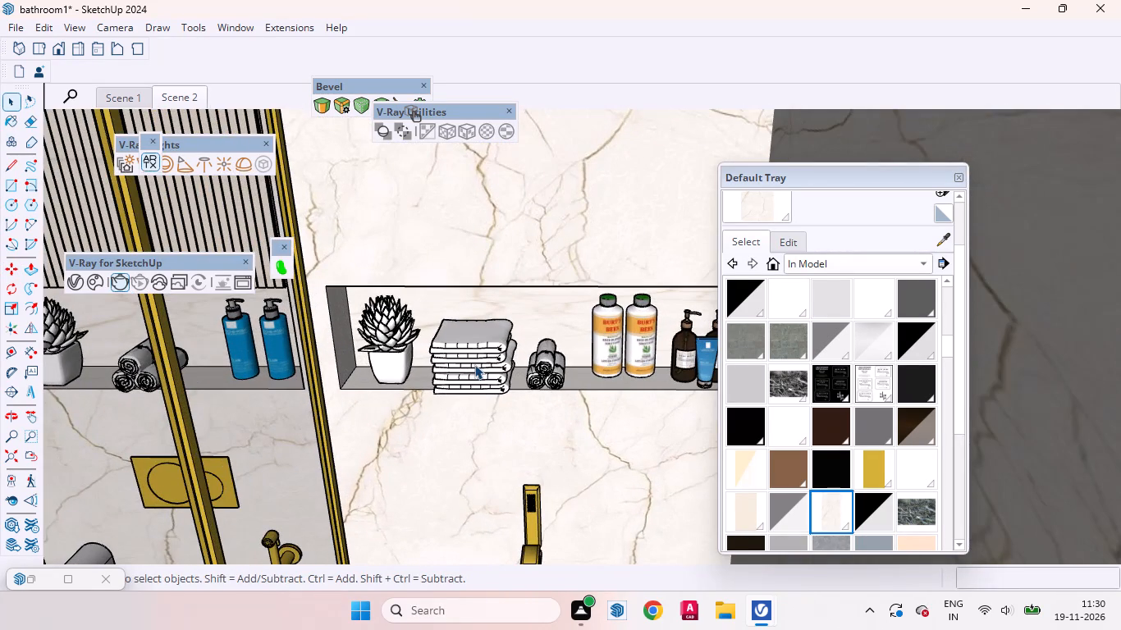
ctrl+click(474, 364)
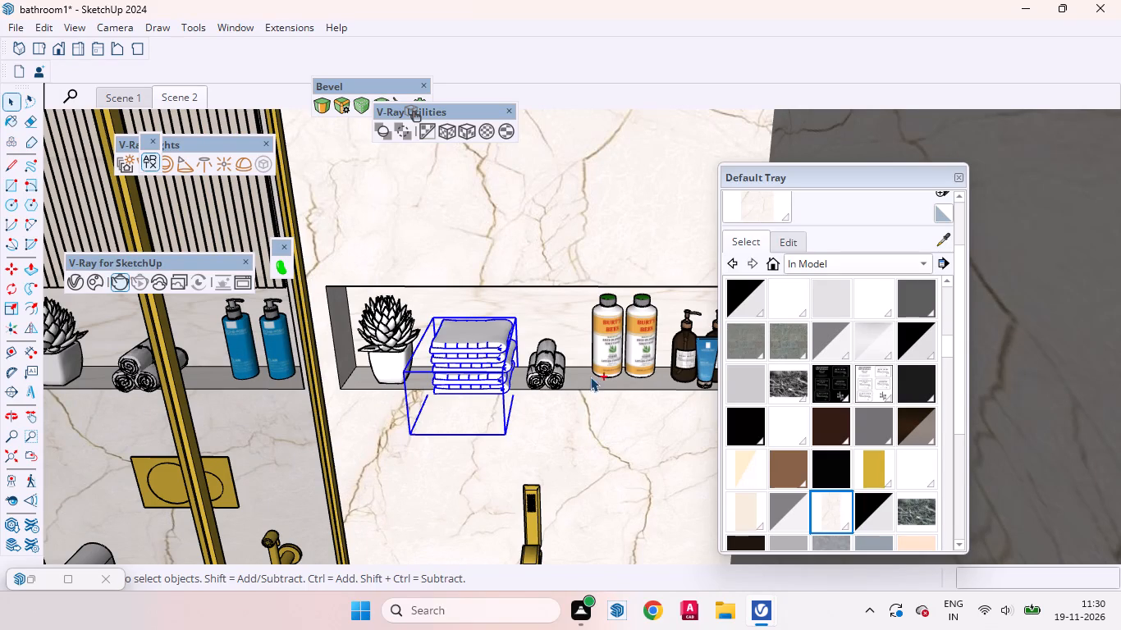
ctrl+click(553, 370)
key(m)
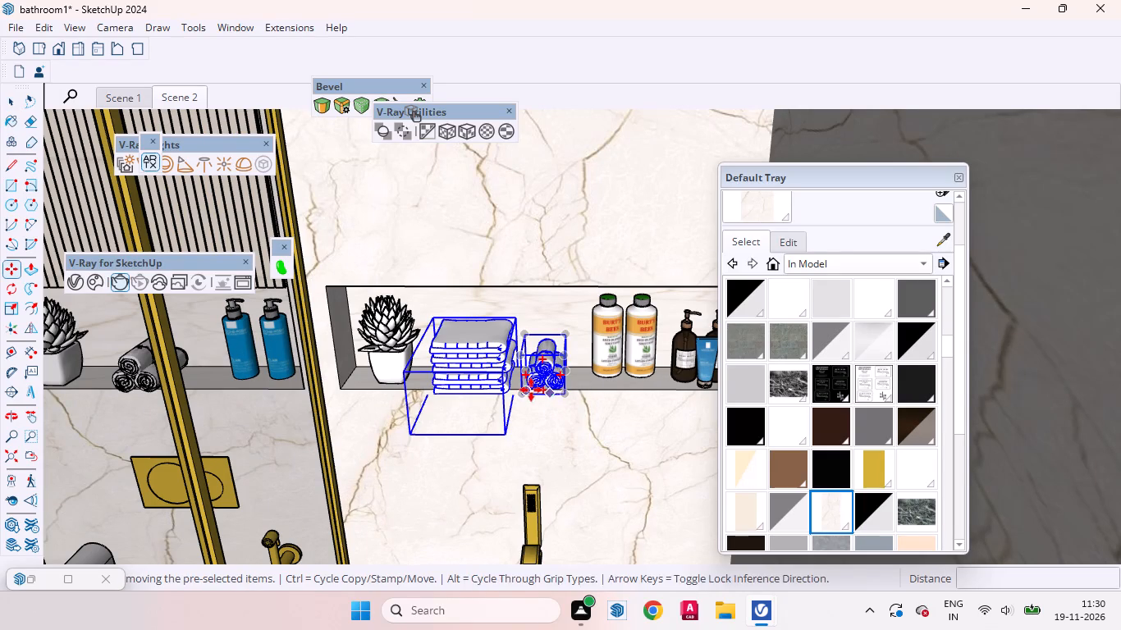
click(518, 388)
scroll(474, 467, down, 19)
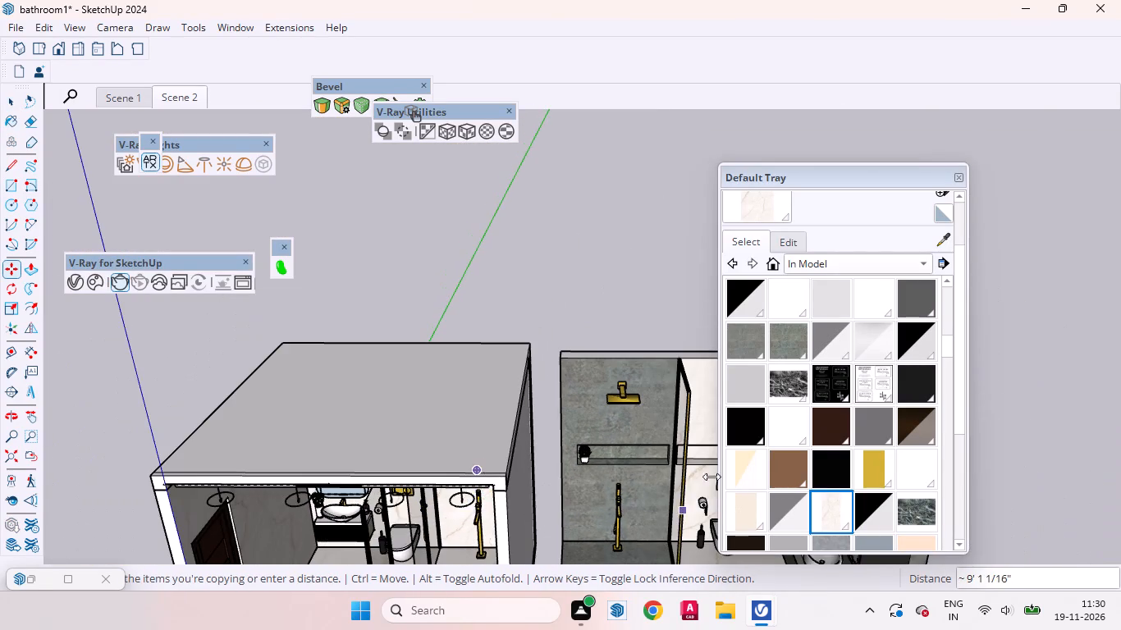
scroll(669, 477, up, 14)
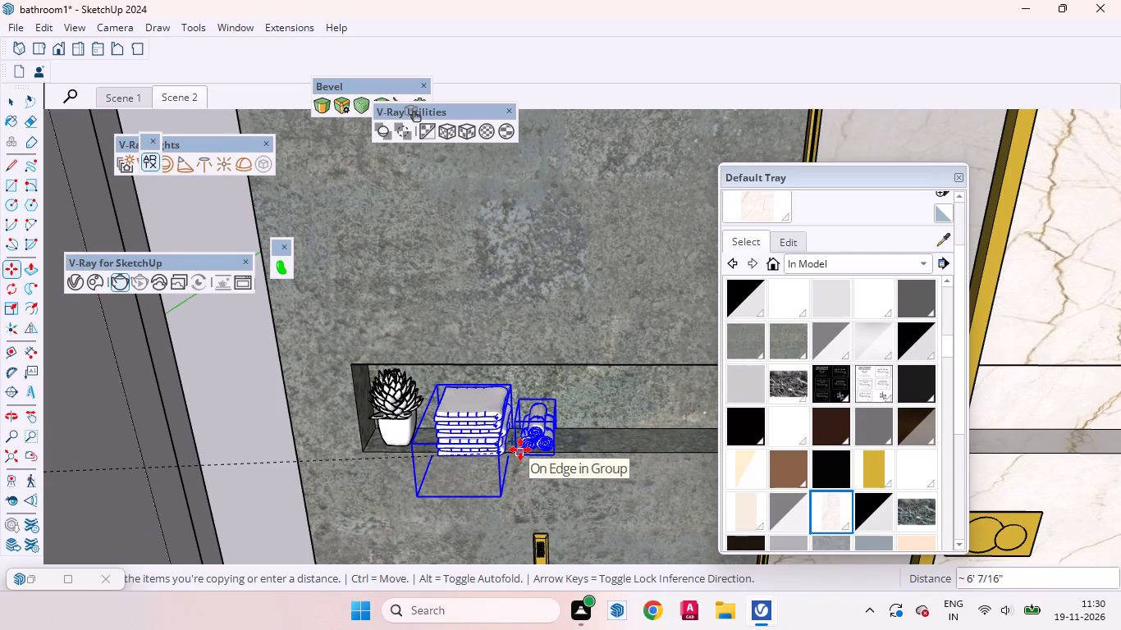
click(520, 450)
scroll(593, 420, up, 10)
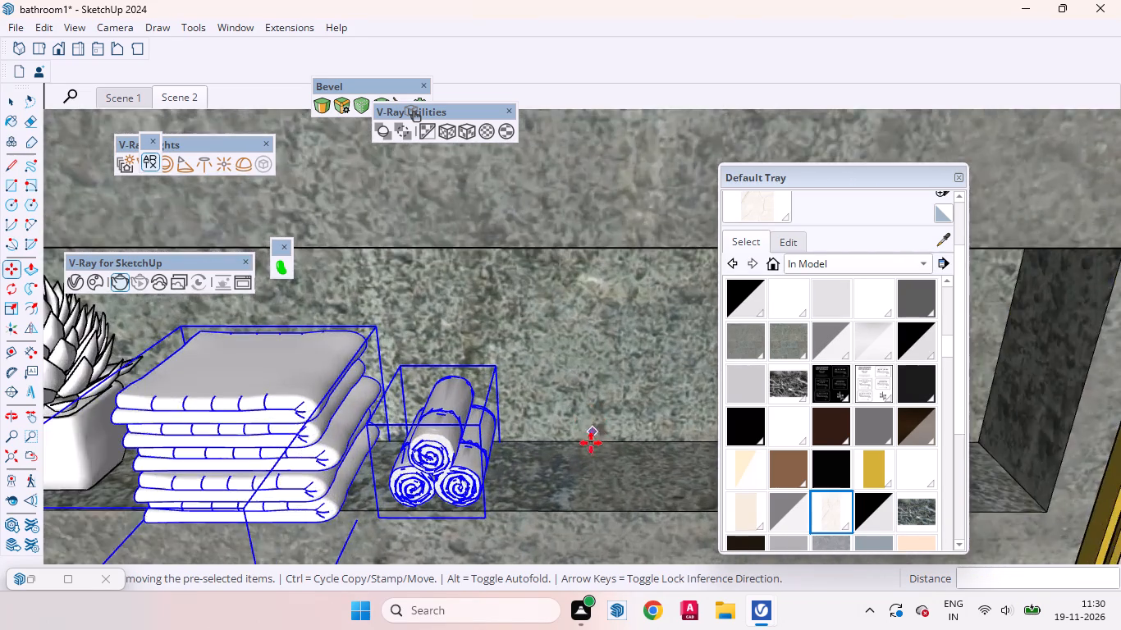
middle_drag(584, 454, 598, 425)
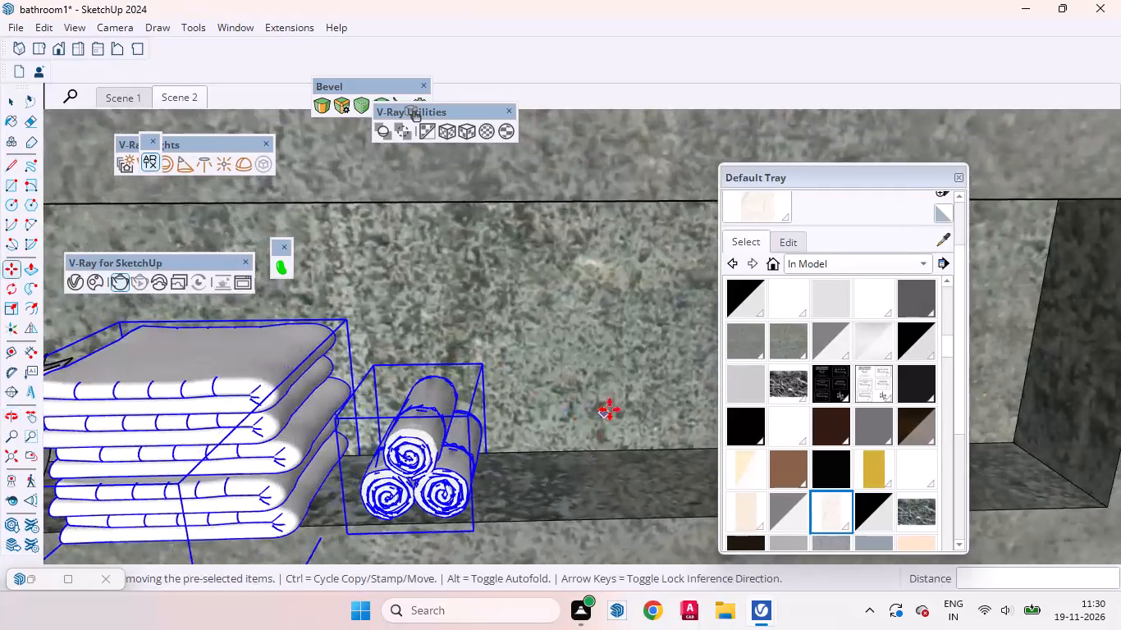
scroll(610, 409, down, 4)
scroll(610, 409, up, 1)
scroll(610, 409, down, 1)
scroll(610, 409, up, 1)
scroll(610, 409, down, 20)
scroll(610, 409, down, 1)
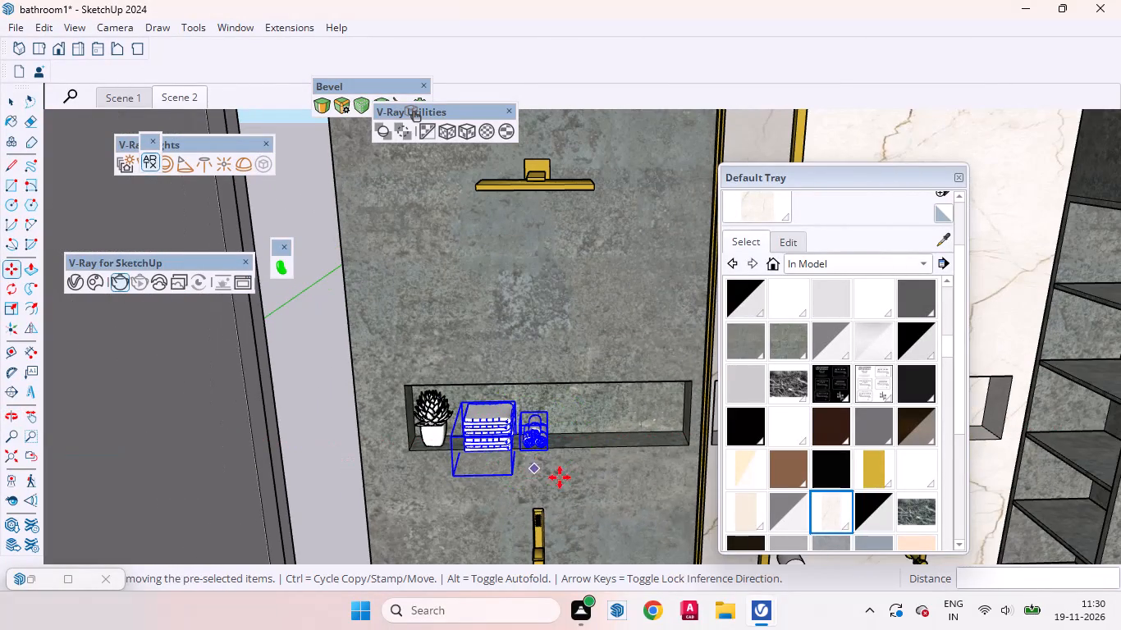
key(space)
scroll(570, 475, down, 2)
scroll(570, 475, up, 1)
scroll(570, 475, down, 13)
scroll(621, 429, up, 2)
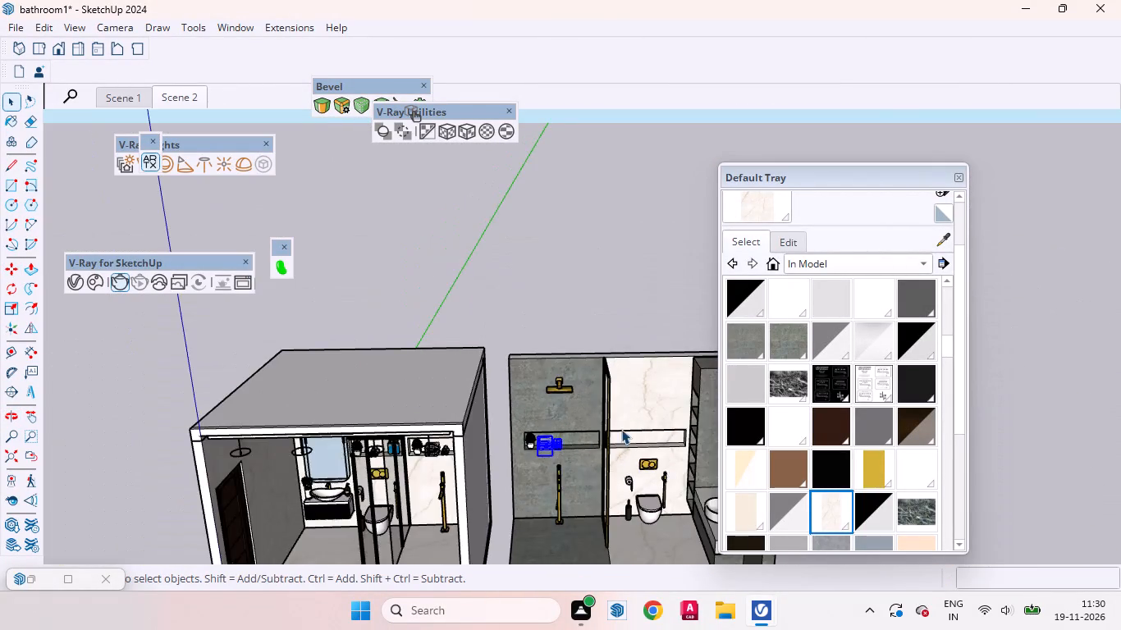
scroll(621, 429, up, 13)
middle_drag(571, 437, 549, 221)
scroll(575, 400, up, 1)
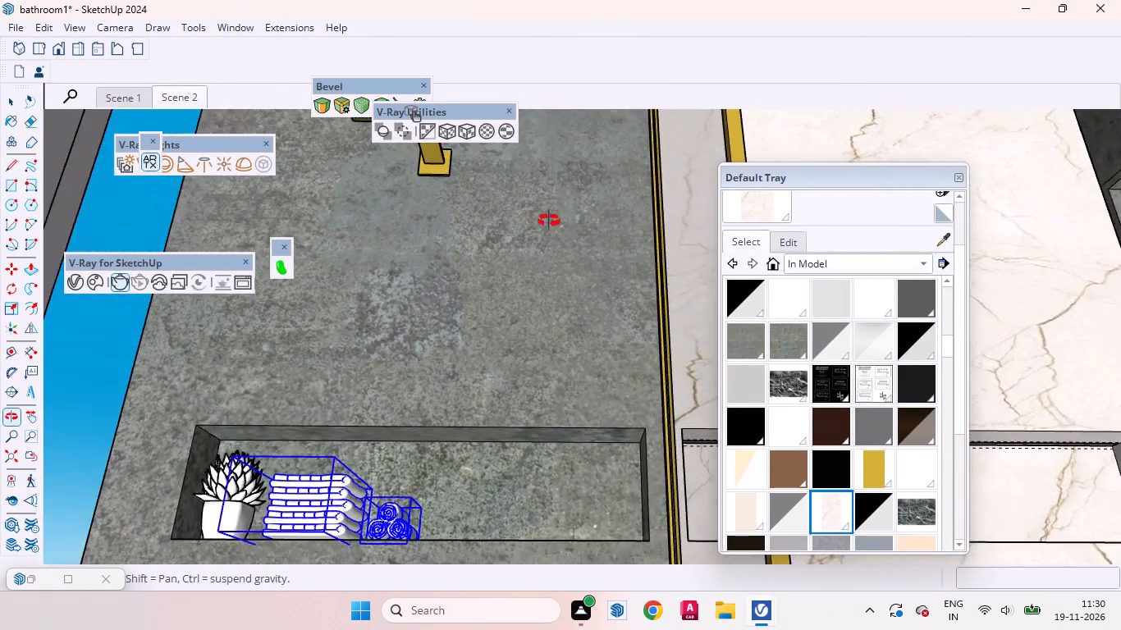
middle_drag(549, 221, 602, 353)
scroll(553, 396, down, 11)
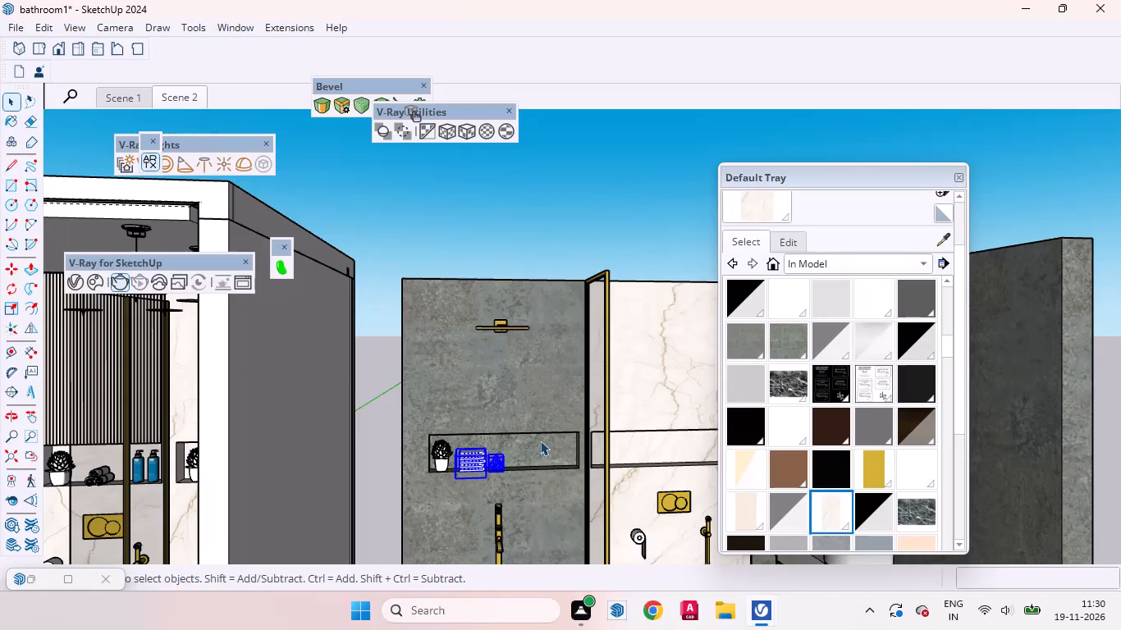
scroll(540, 441, down, 11)
click(573, 299)
Copy the two dark pump bottles and blue tube from the first bathroom's shower niche to beside the second bathroom's rolled towels.
scroll(459, 410, up, 6)
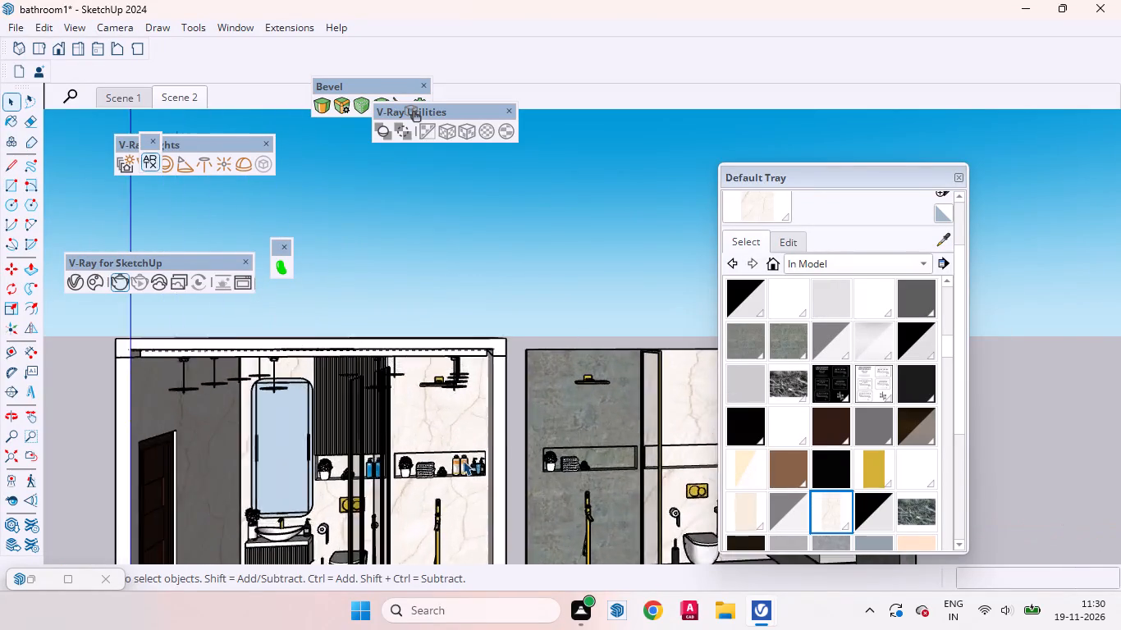
scroll(463, 460, up, 8)
ctrl+click(480, 469)
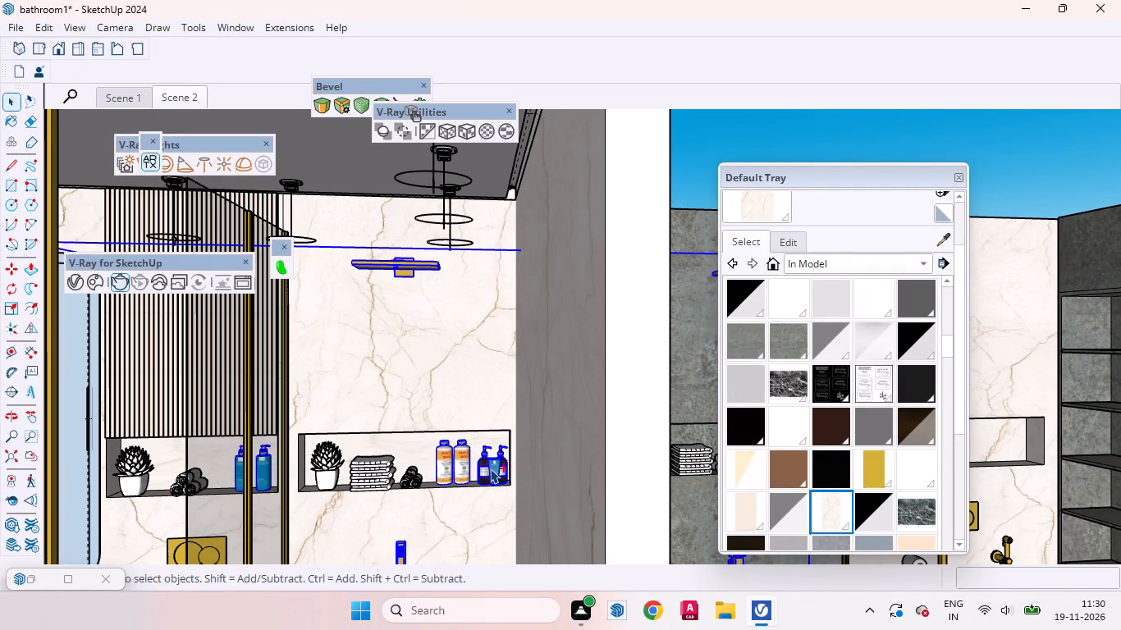
scroll(458, 459, down, 6)
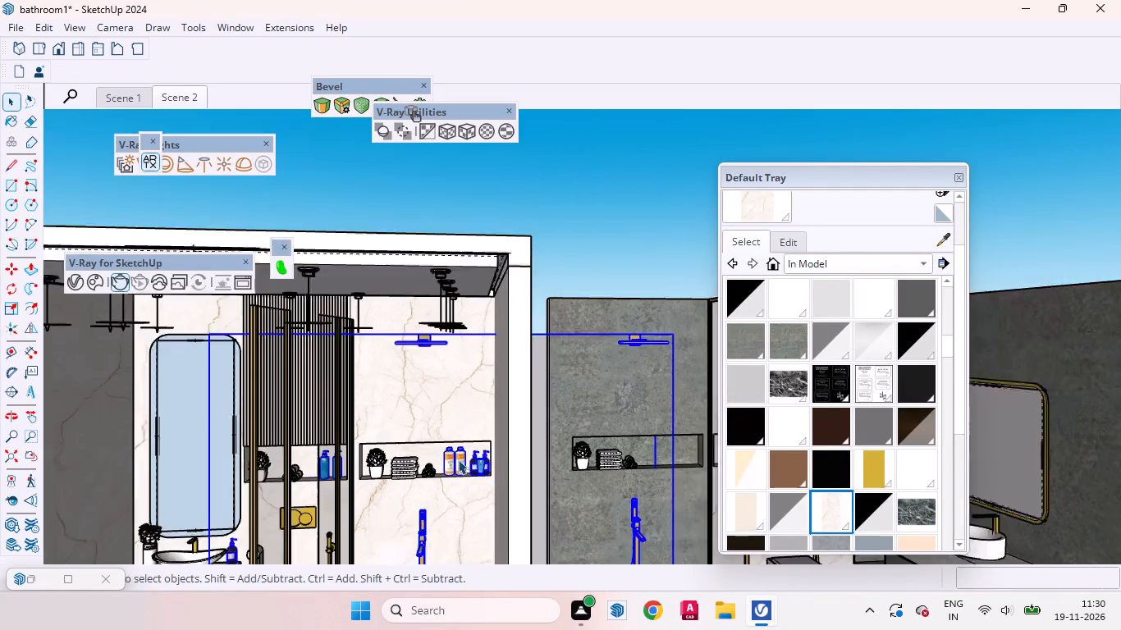
double_click(474, 459)
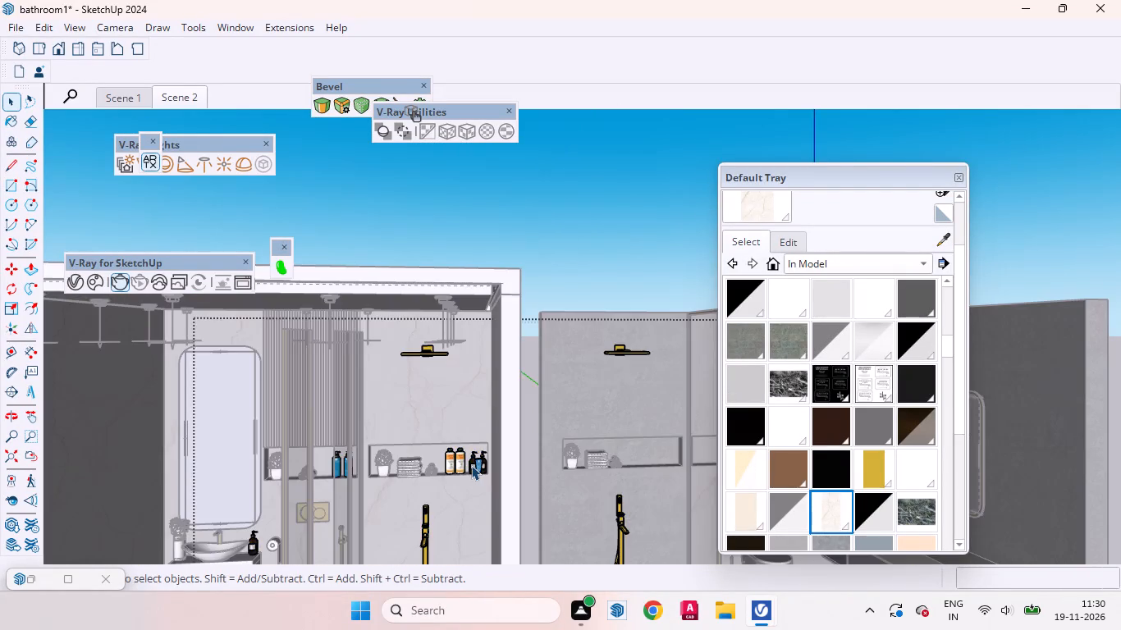
scroll(471, 465, up, 6)
ctrl+click(471, 465)
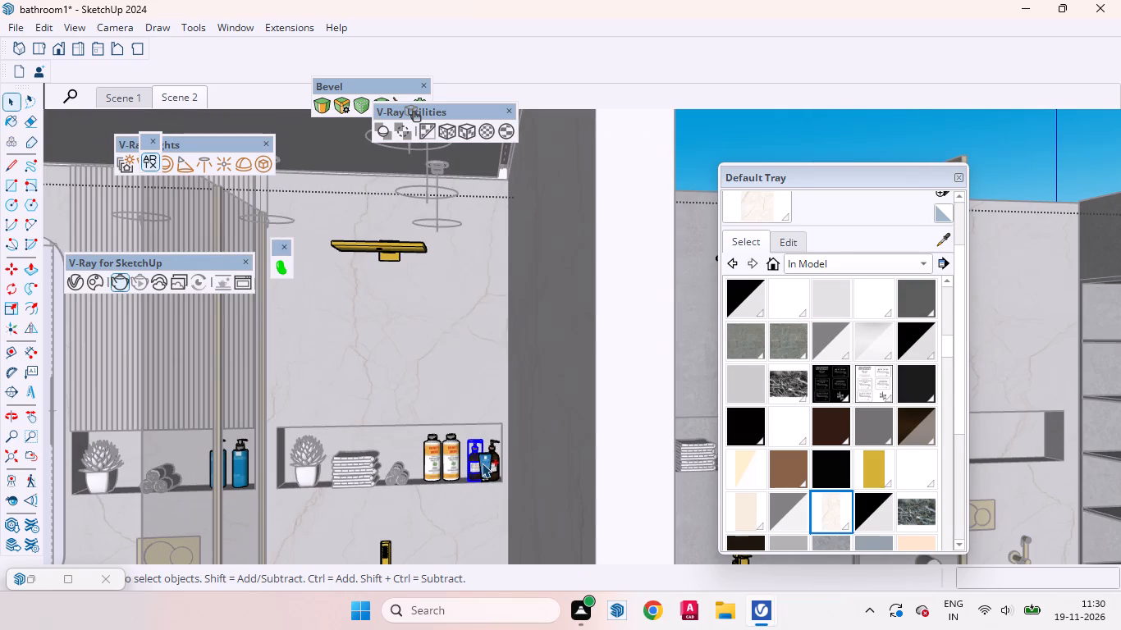
ctrl+click(482, 463)
ctrl+click(494, 458)
key(m)
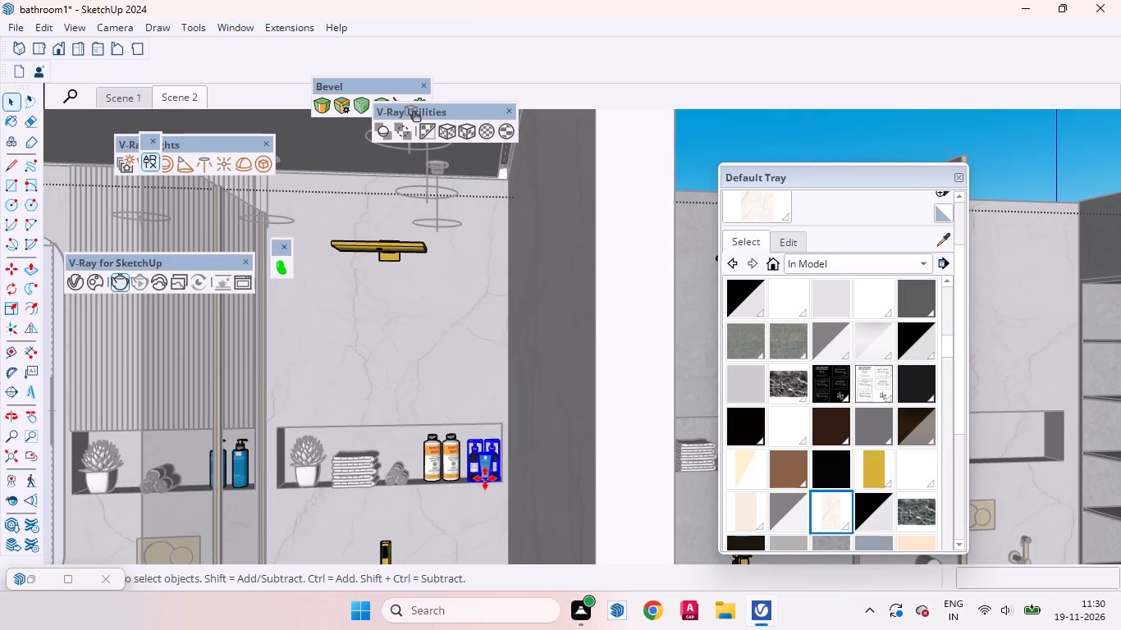
click(483, 485)
scroll(448, 509, down, 2)
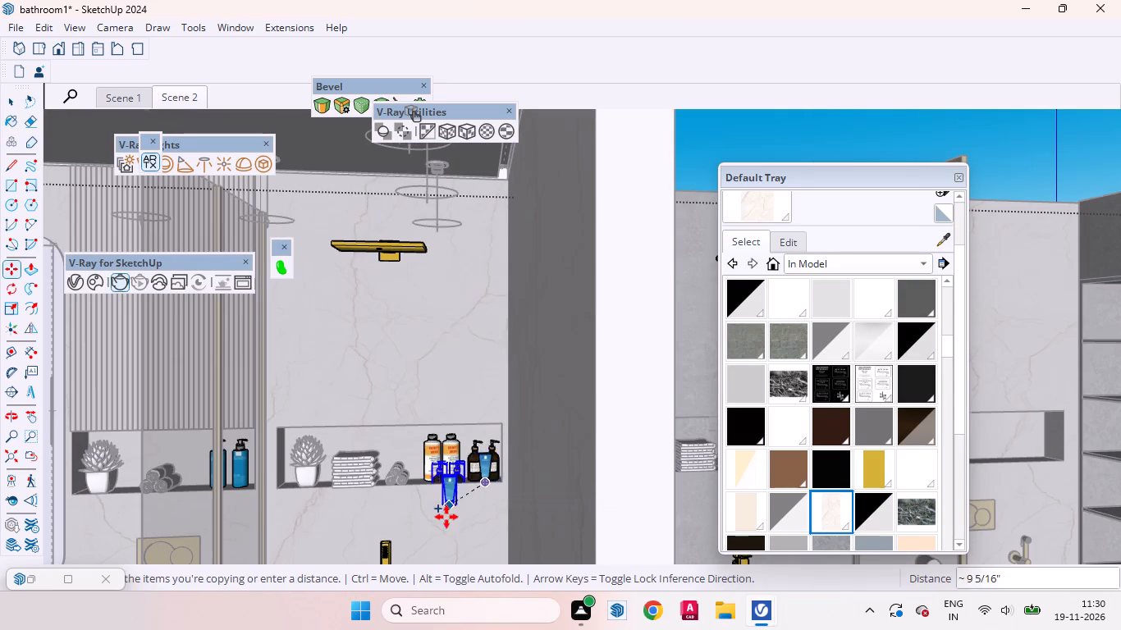
scroll(446, 517, down, 8)
scroll(625, 520, up, 13)
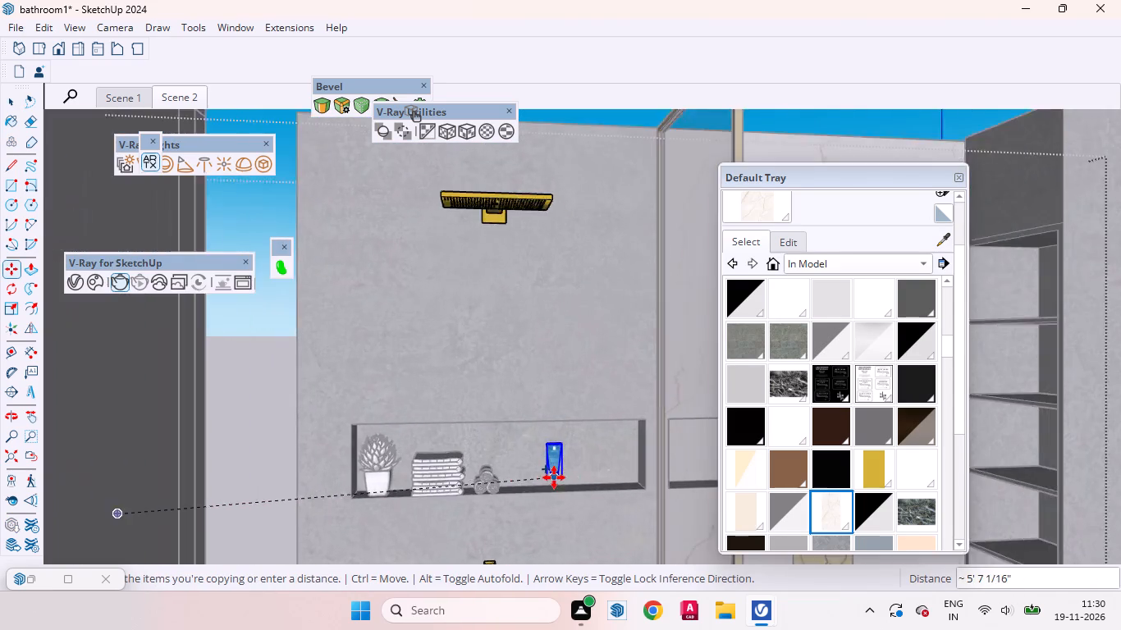
scroll(554, 477, up, 6)
scroll(538, 504, down, 1)
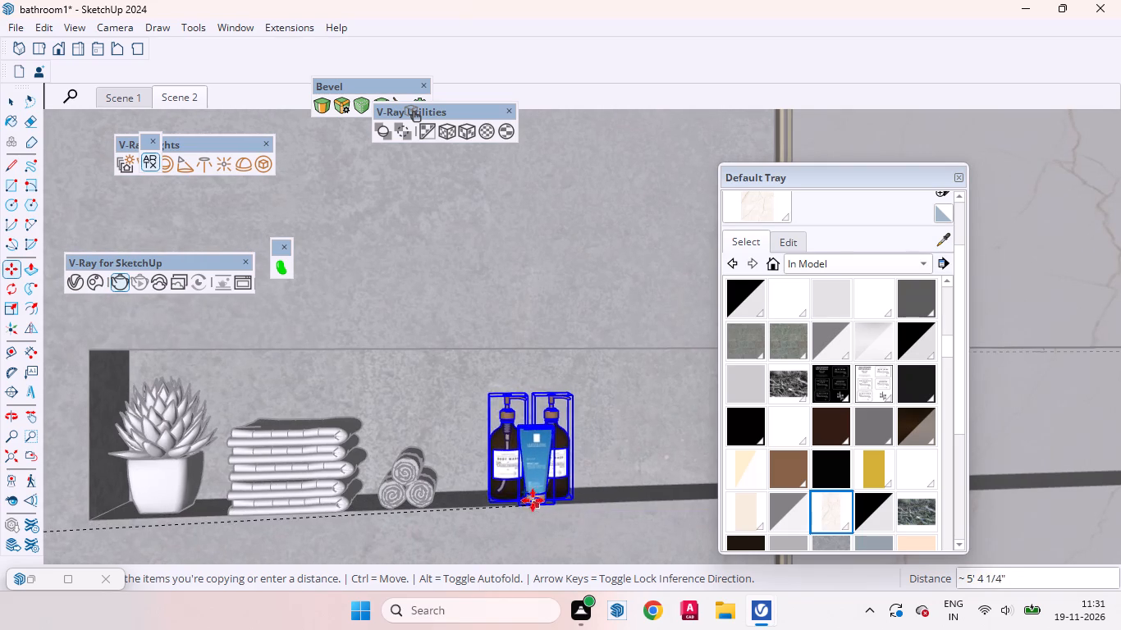
click(512, 504)
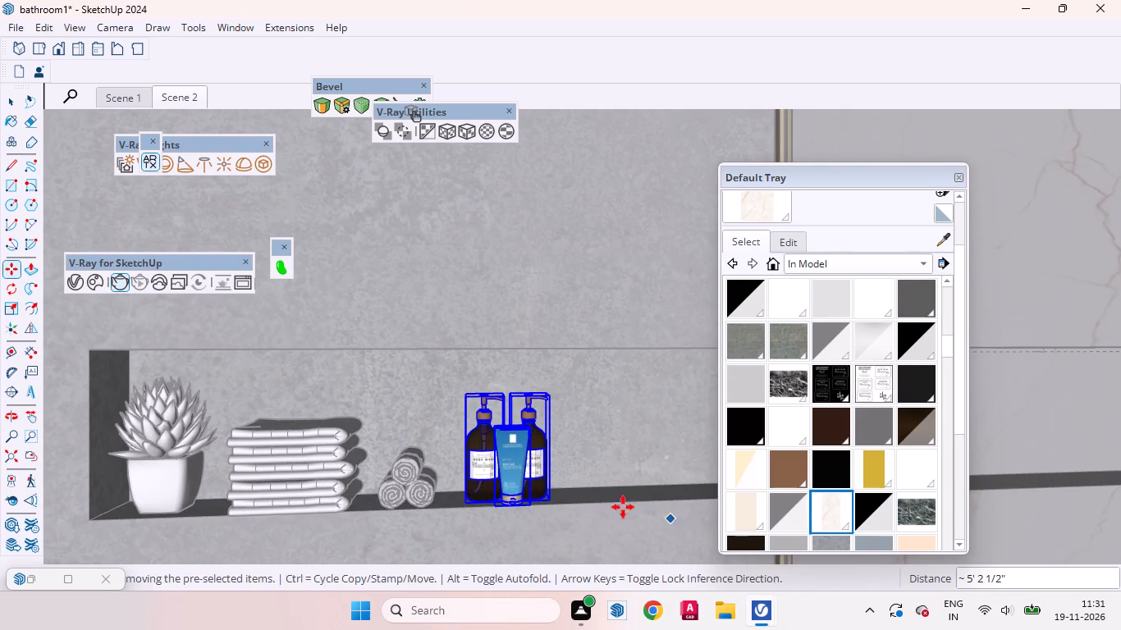
key(space)
Move the copied pump bottles and tube about 1 inch further back on the Flagstone niche's shelf, and leave the group.
middle_drag(589, 501, 396, 609)
scroll(602, 467, up, 2)
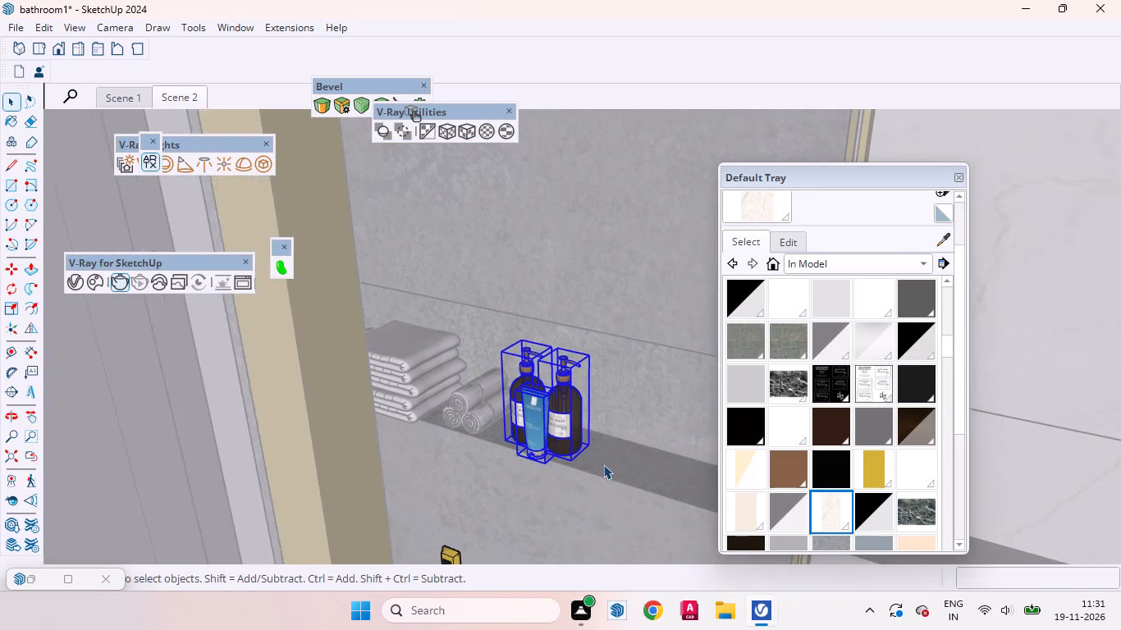
scroll(603, 464, up, 1)
middle_drag(462, 496, 719, 493)
scroll(297, 489, down, 1)
scroll(311, 486, up, 1)
scroll(322, 486, down, 6)
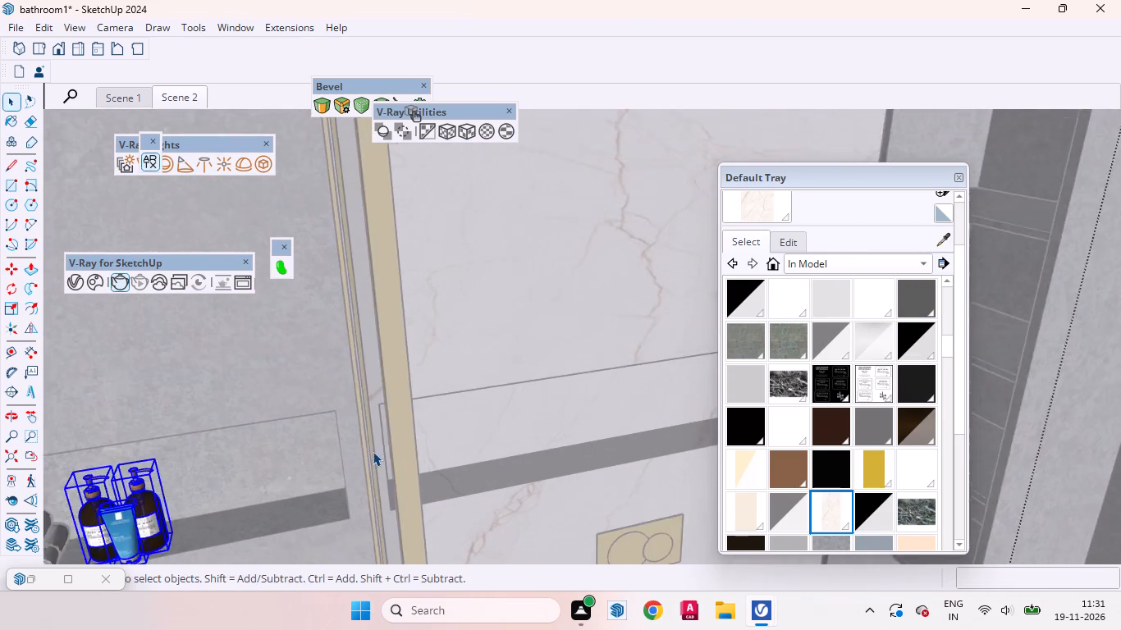
scroll(373, 451, down, 3)
scroll(181, 498, up, 11)
middle_drag(311, 528, 381, 541)
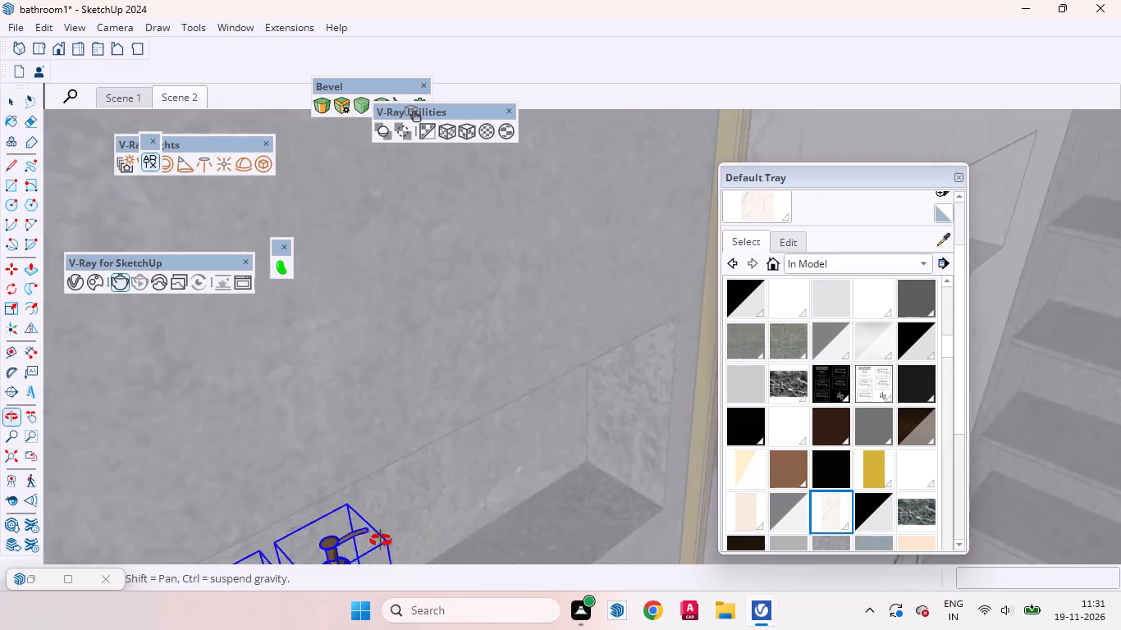
middle_drag(381, 541, 236, 492)
scroll(252, 476, up, 3)
key(m)
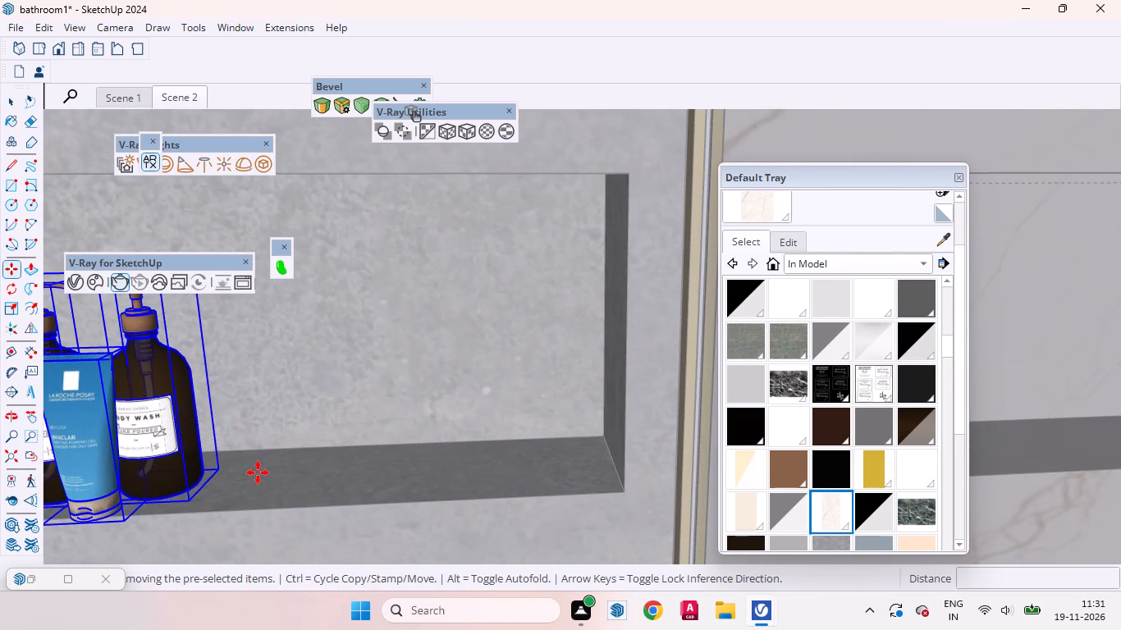
click(258, 477)
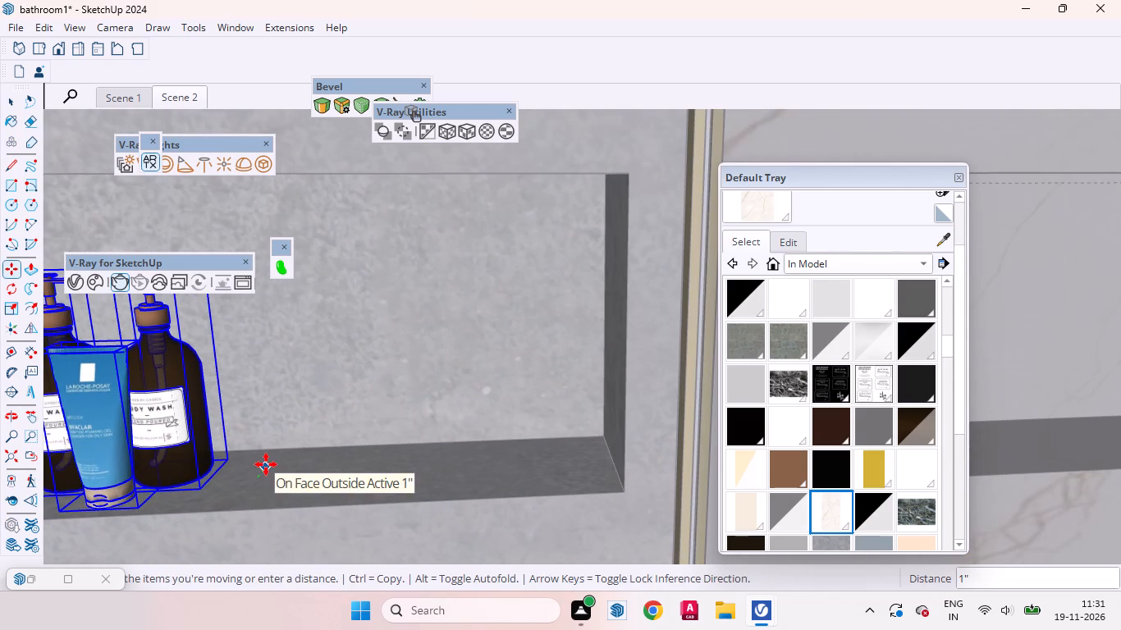
click(266, 464)
key(space)
scroll(405, 491, down, 4)
scroll(452, 440, up, 1)
scroll(452, 440, down, 1)
scroll(452, 440, up, 1)
scroll(445, 437, down, 14)
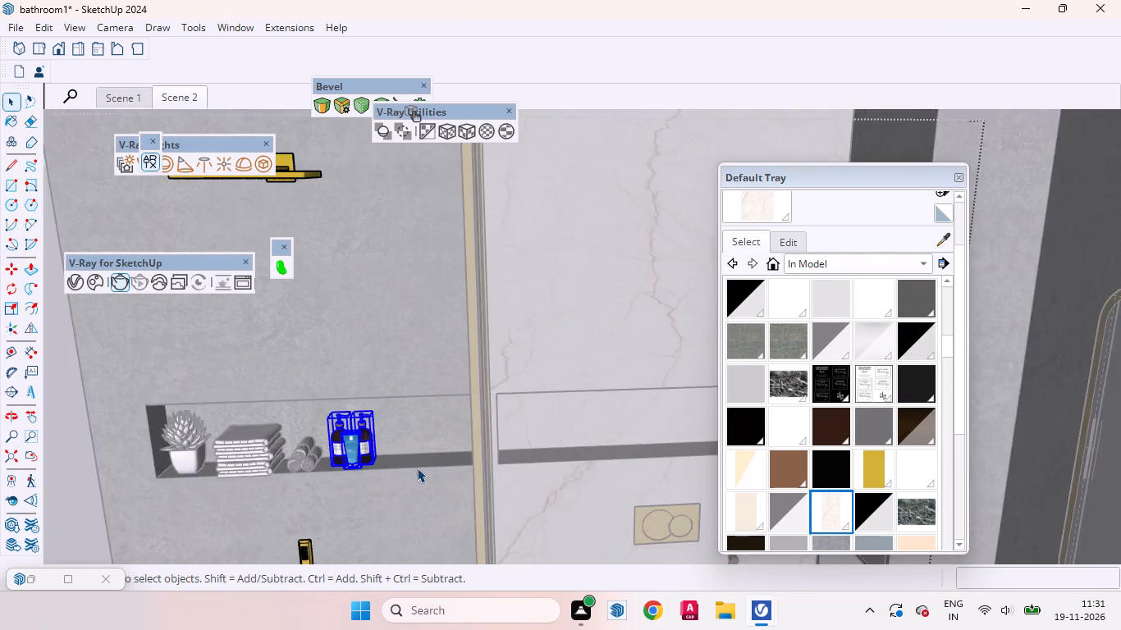
scroll(417, 468, down, 9)
click(493, 231)
Shift the pump bottles and tube about 3 inches along the Flagstone niche, away from the rolled towels.
scroll(492, 362, down, 3)
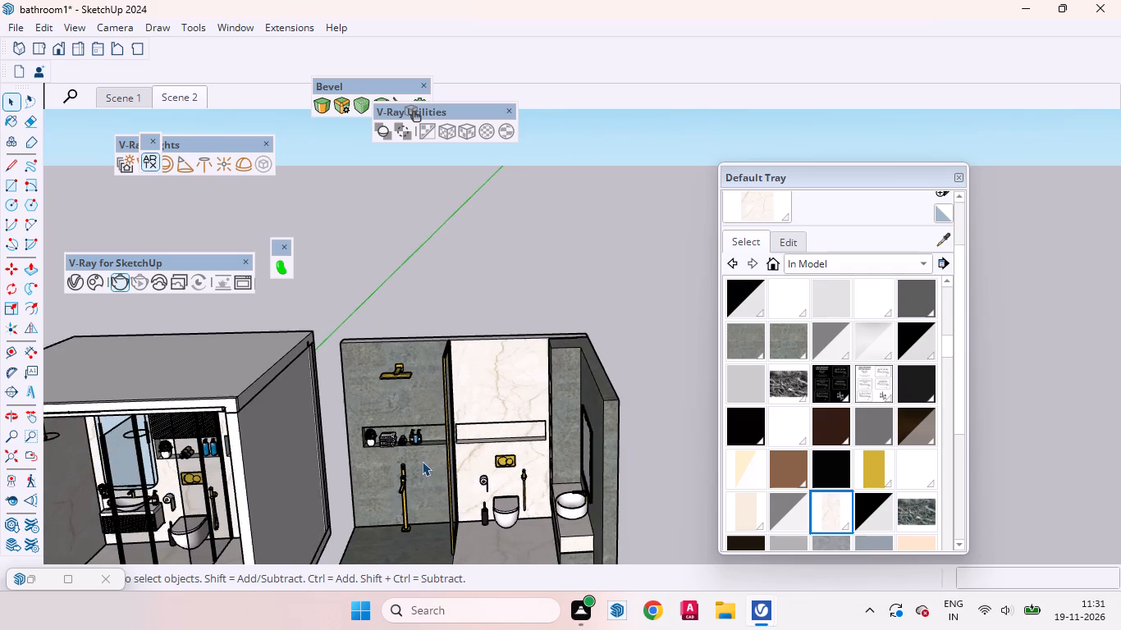
scroll(422, 461, up, 6)
scroll(518, 401, down, 1)
scroll(524, 400, up, 1)
scroll(538, 398, down, 5)
scroll(403, 439, up, 14)
click(525, 401)
scroll(526, 401, up, 3)
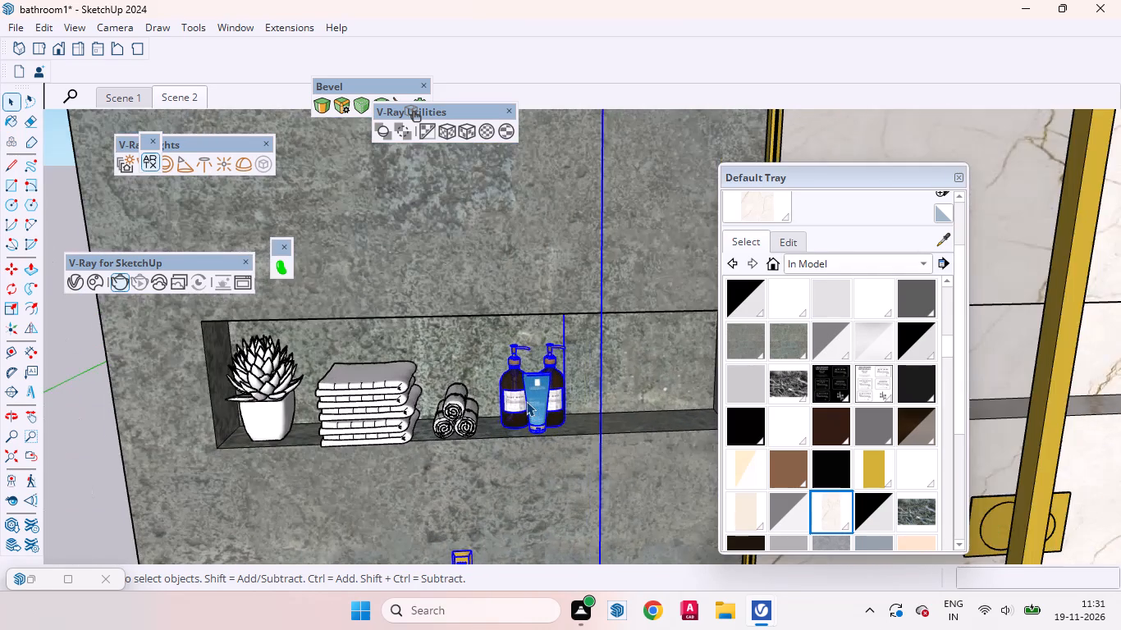
double_click(527, 401)
ctrl+click(515, 398)
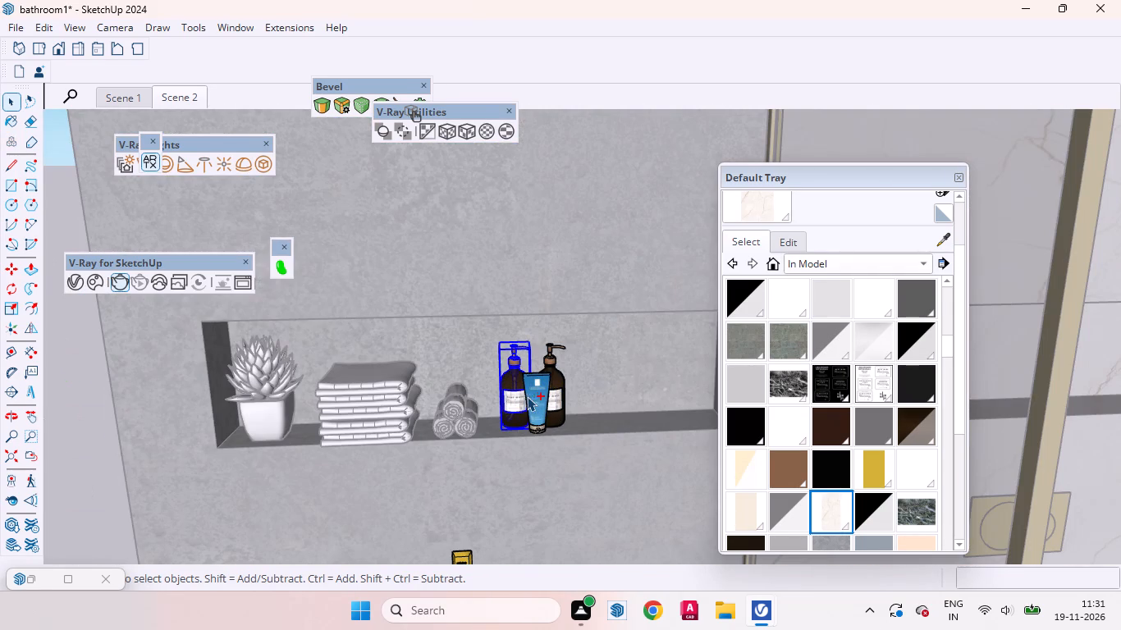
ctrl+click(533, 396)
ctrl+click(556, 390)
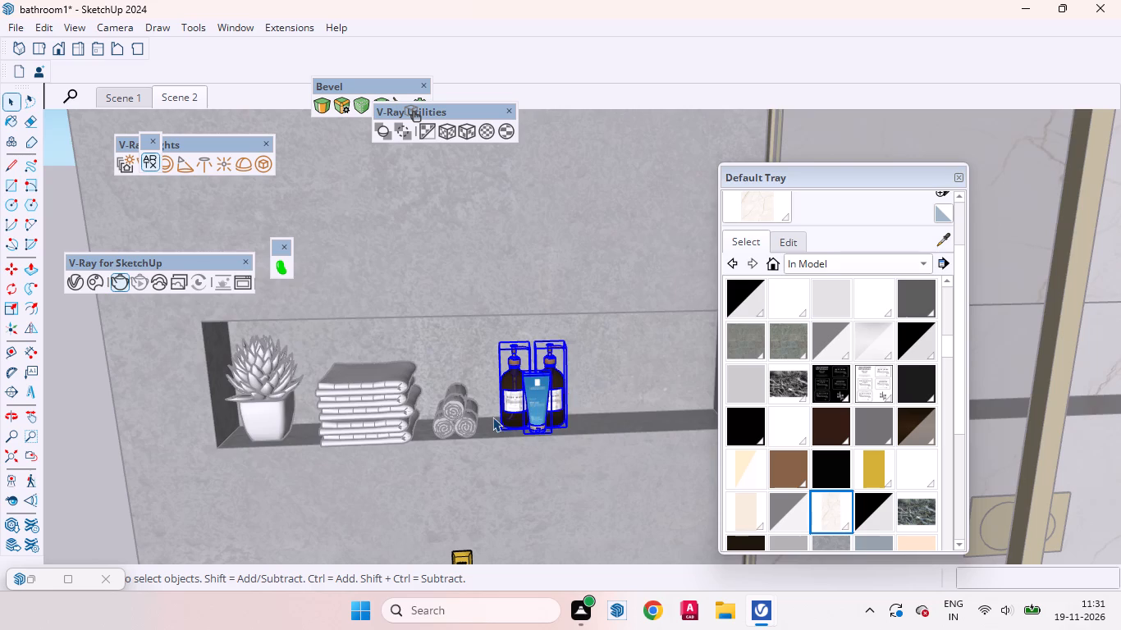
scroll(492, 417, up, 3)
key(m)
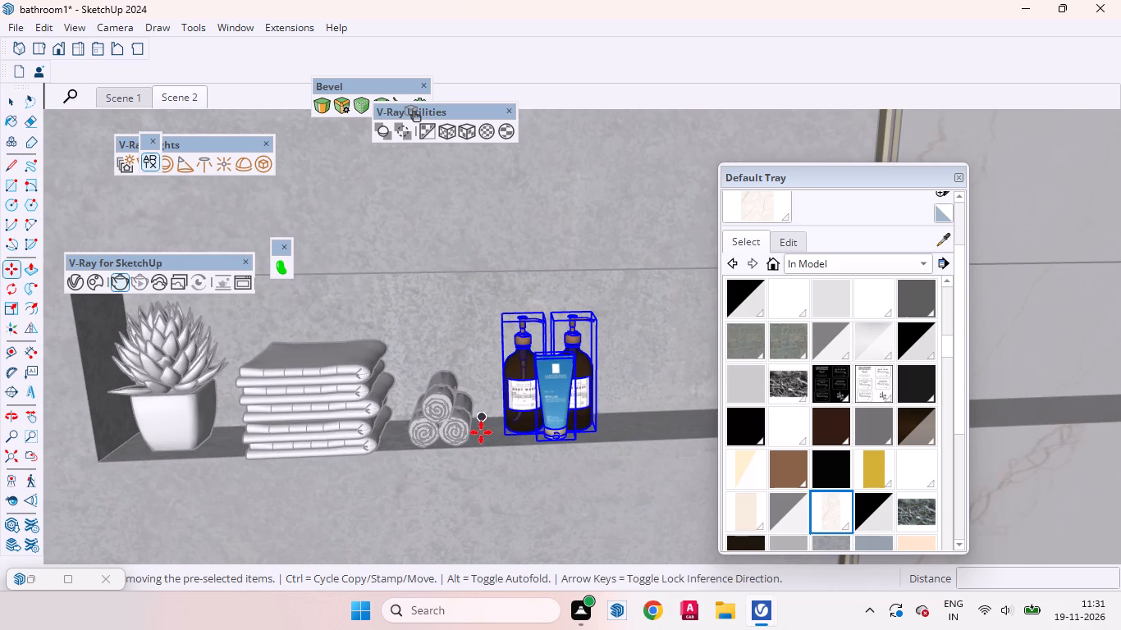
click(483, 437)
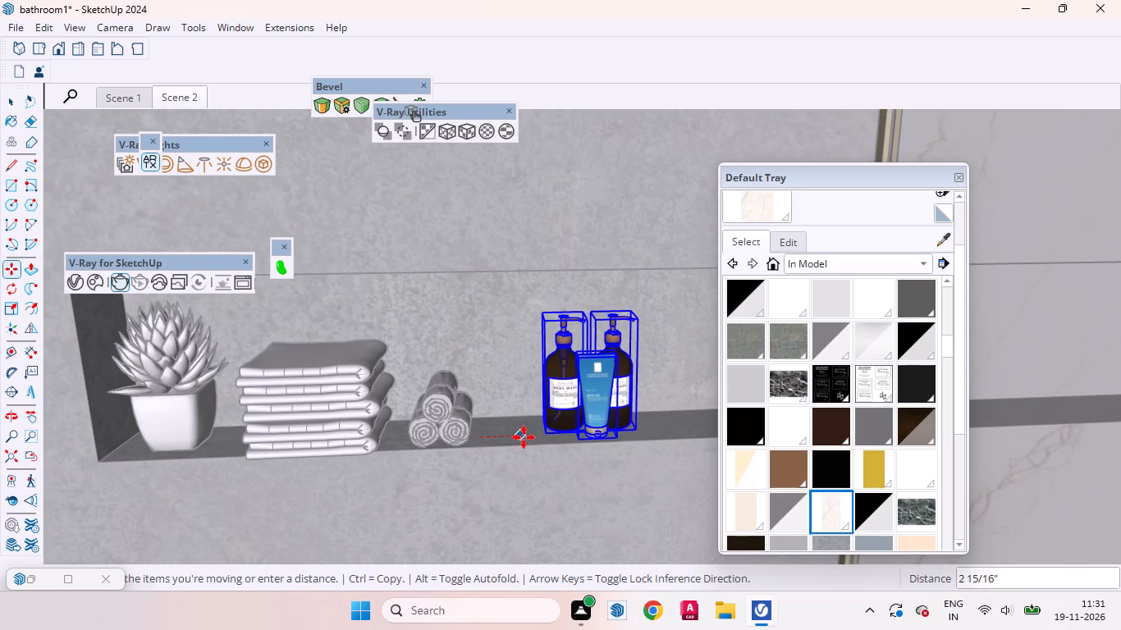
click(528, 437)
key(space)
Move the three rolled towels about 2 3/8 inches along the Flagstone niche towards the pump bottles, and leave their group.
click(455, 430)
double_click(447, 422)
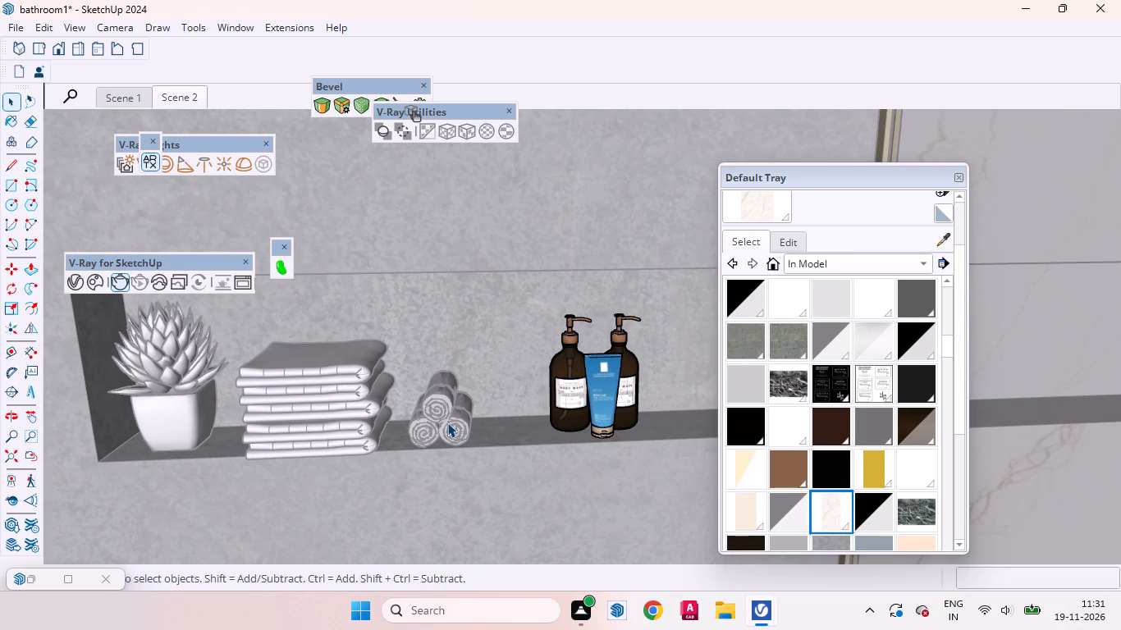
click(439, 422)
ctrl+click(457, 427)
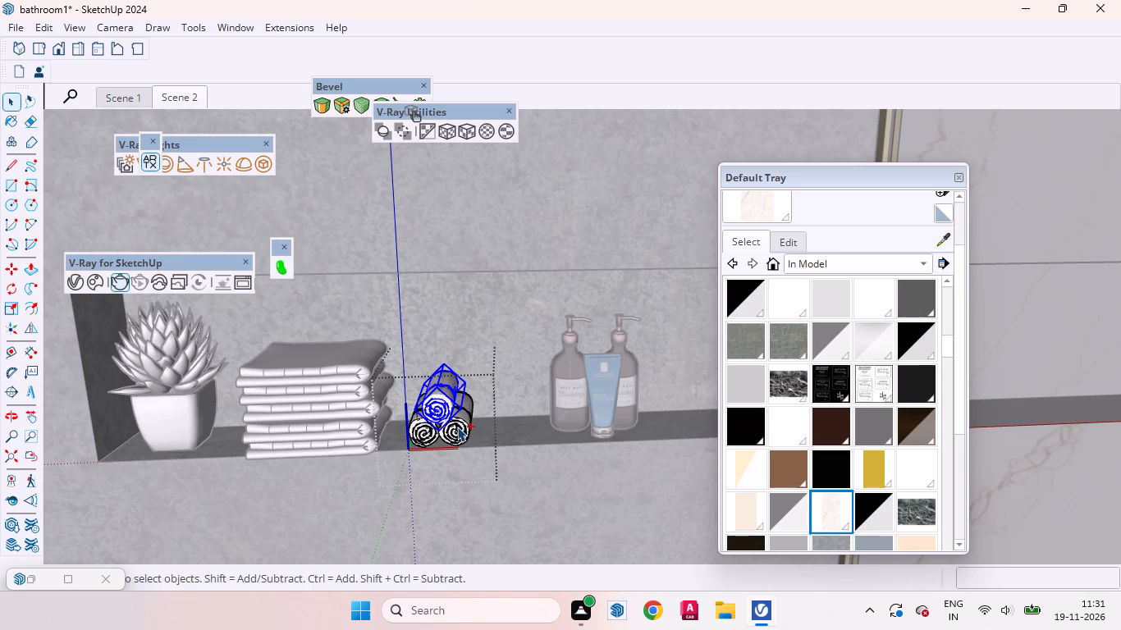
ctrl+click(423, 427)
key(m)
click(496, 431)
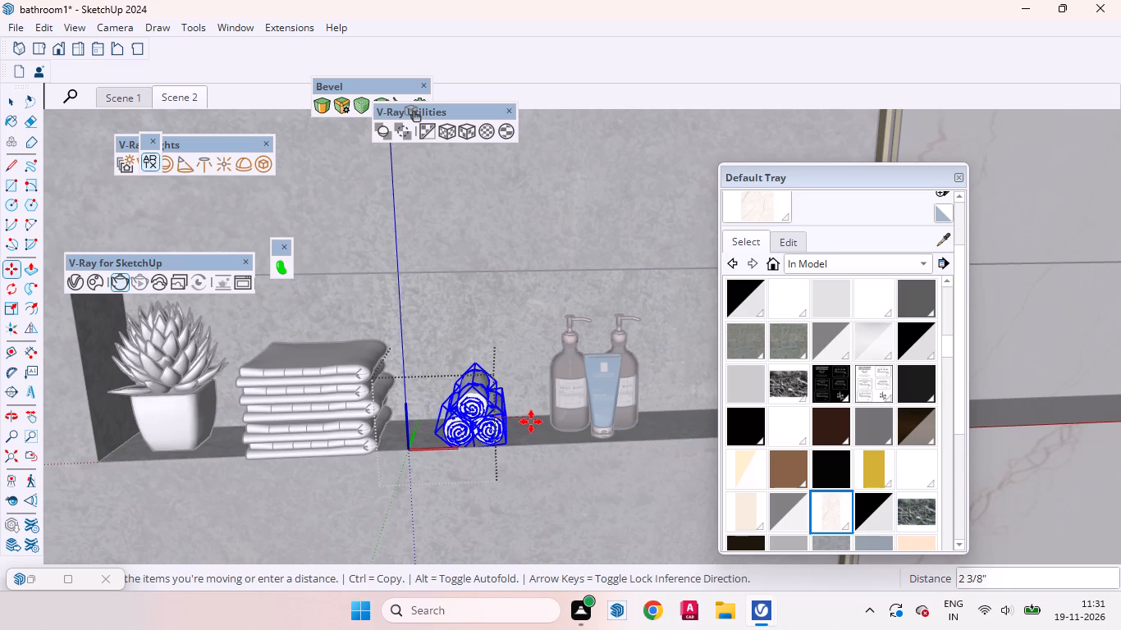
click(534, 422)
key(space)
scroll(489, 450, down, 15)
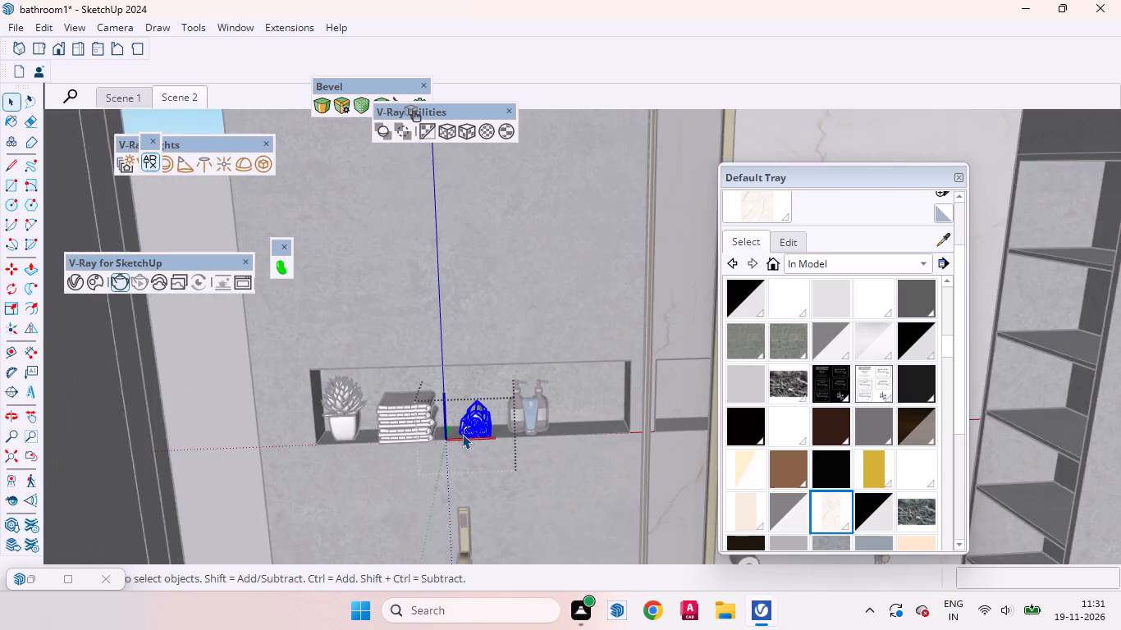
scroll(462, 434, down, 11)
click(553, 214)
click(565, 276)
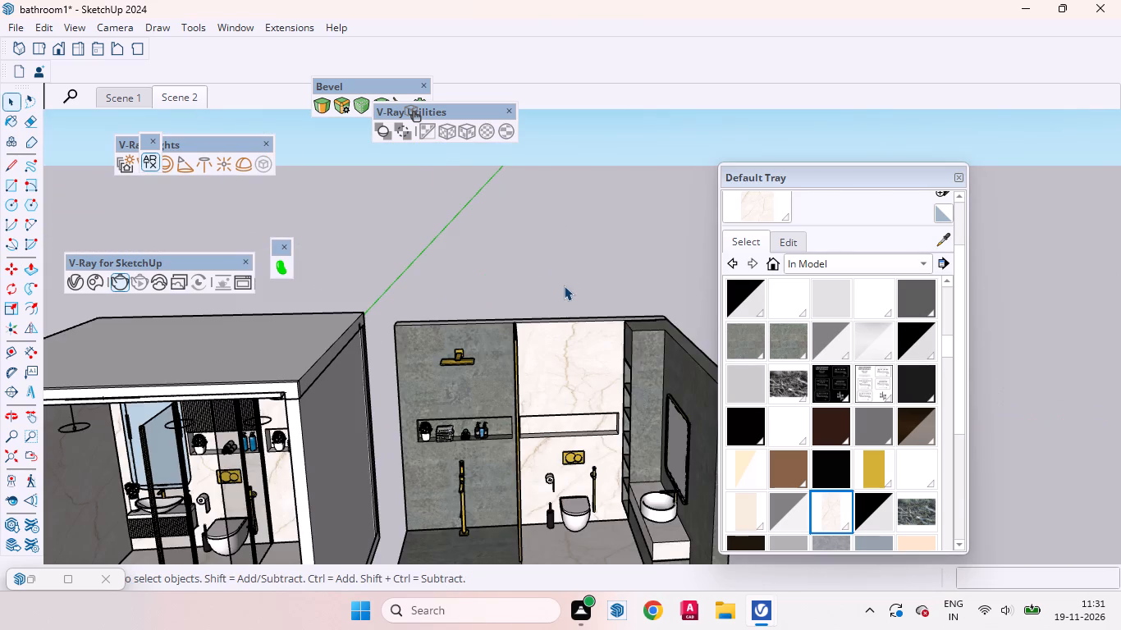
Copy the two blue pump bottles from the first bathroom's toilet-wall niche to the shelving-side end of the second bathroom's cream marble niche.
scroll(550, 300, down, 6)
scroll(329, 414, up, 3)
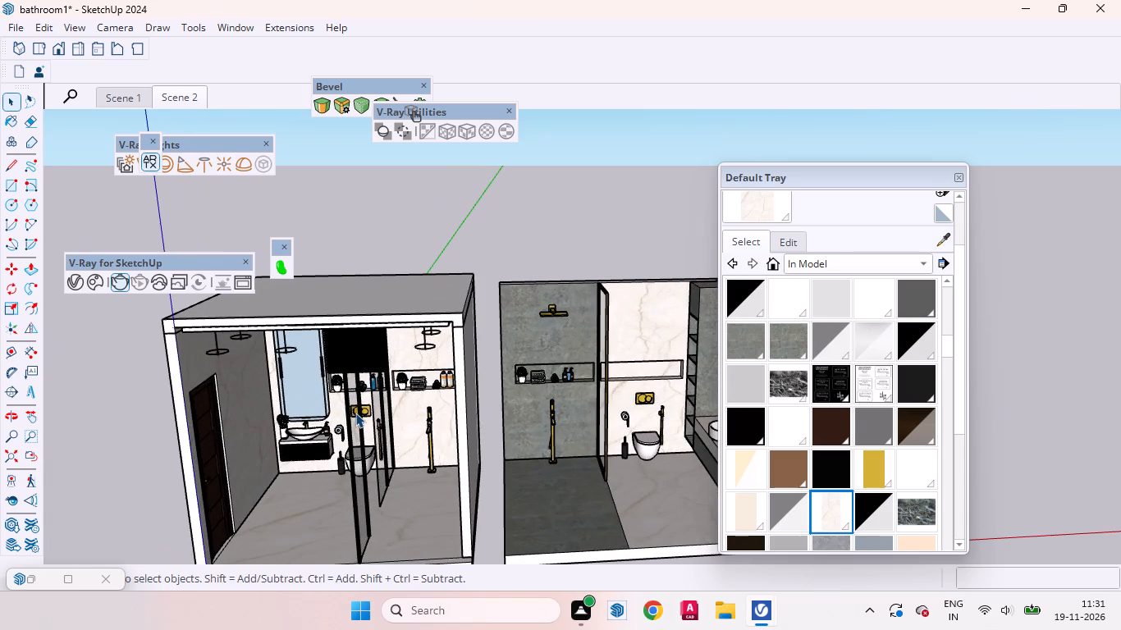
scroll(356, 413, up, 6)
middle_drag(354, 398, 437, 385)
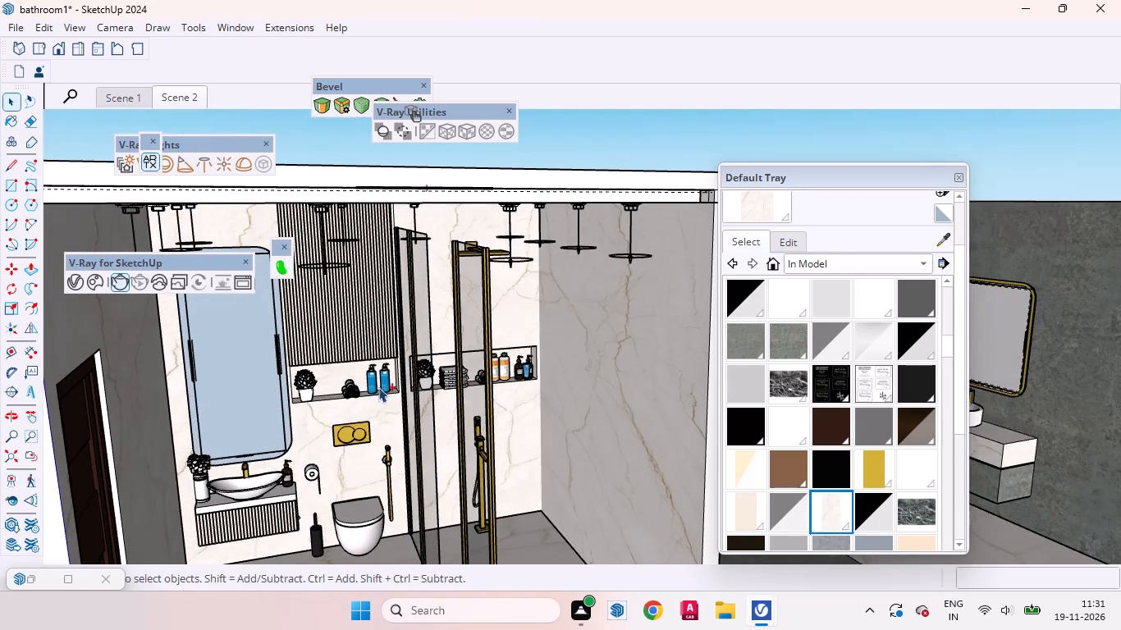
ctrl+click(384, 379)
double_click(388, 375)
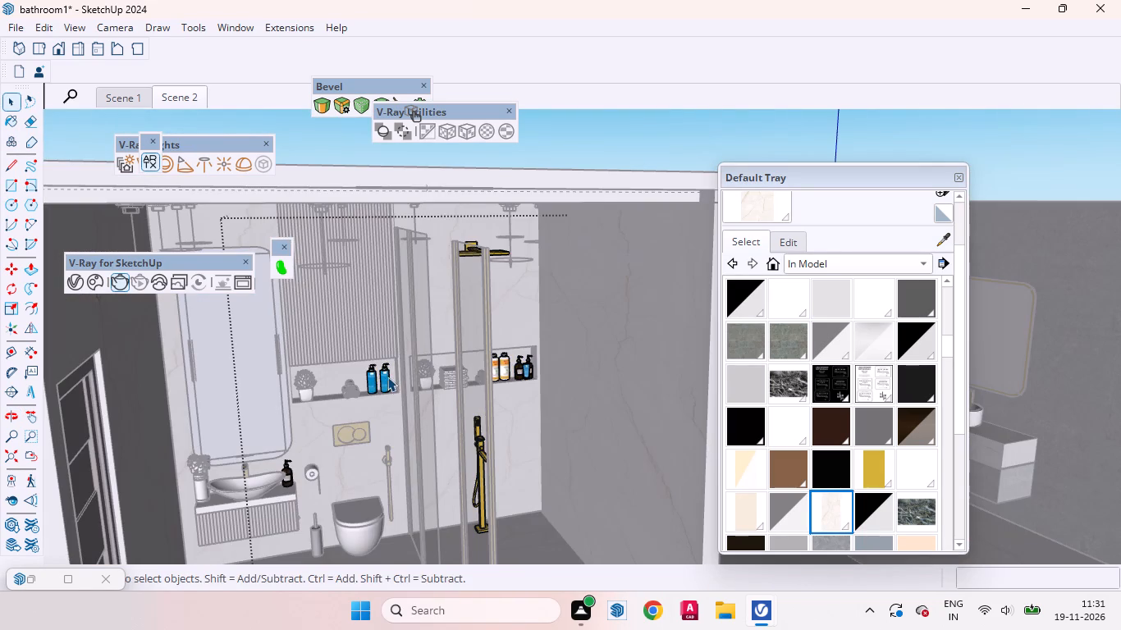
click(387, 376)
ctrl+click(375, 375)
ctrl+scroll(376, 367, up, 8)
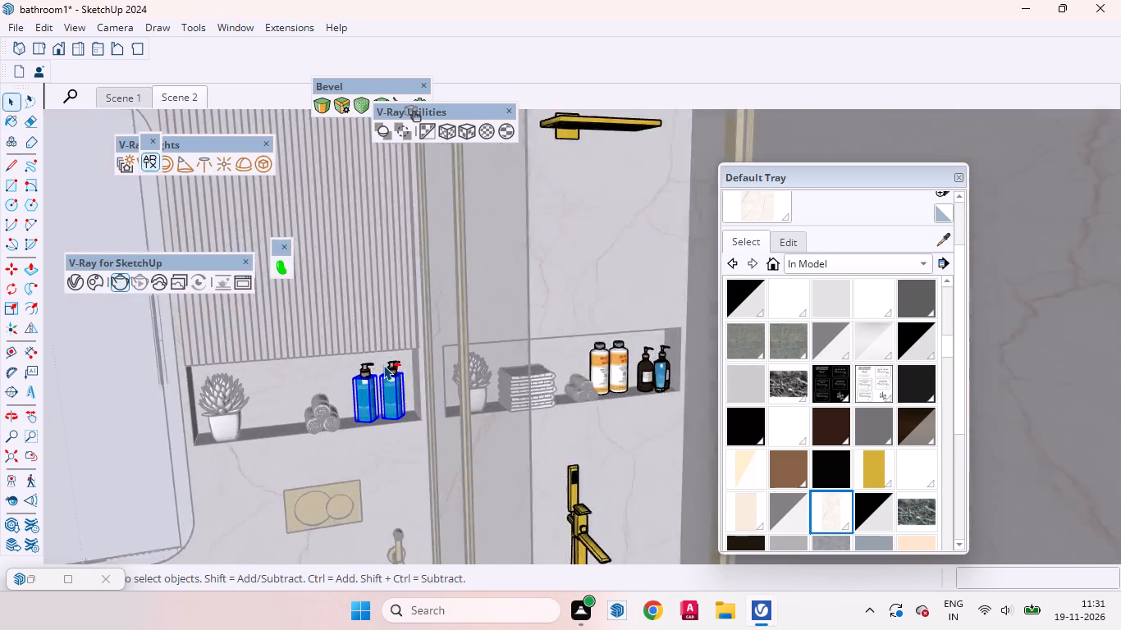
ctrl+scroll(383, 365, up, 1)
ctrl+click(392, 369)
ctrl+click(359, 373)
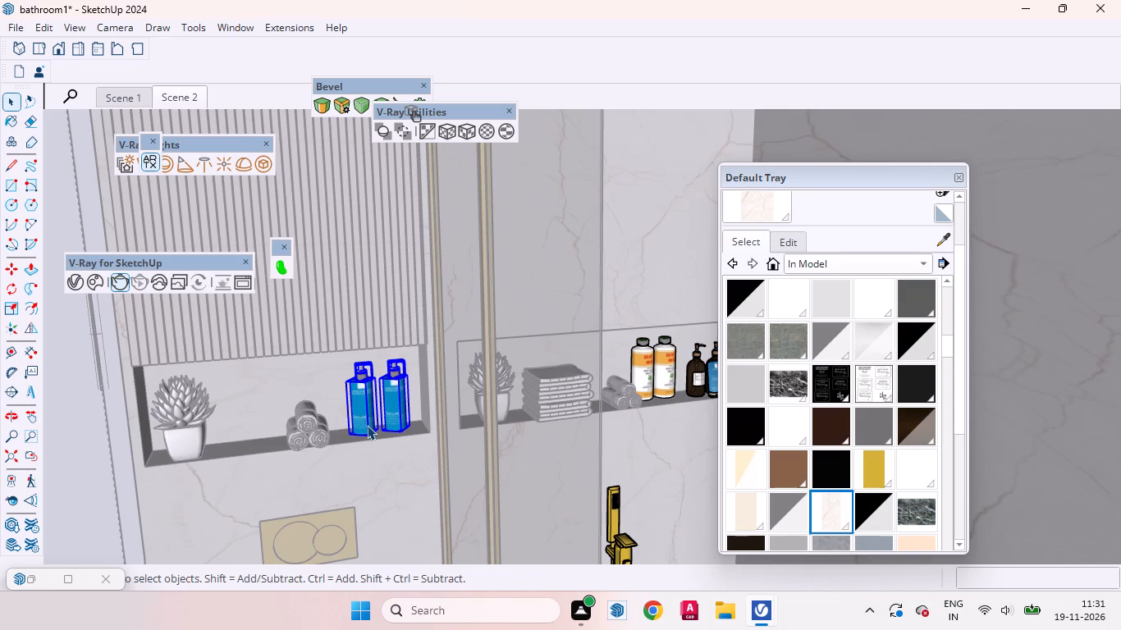
key(m)
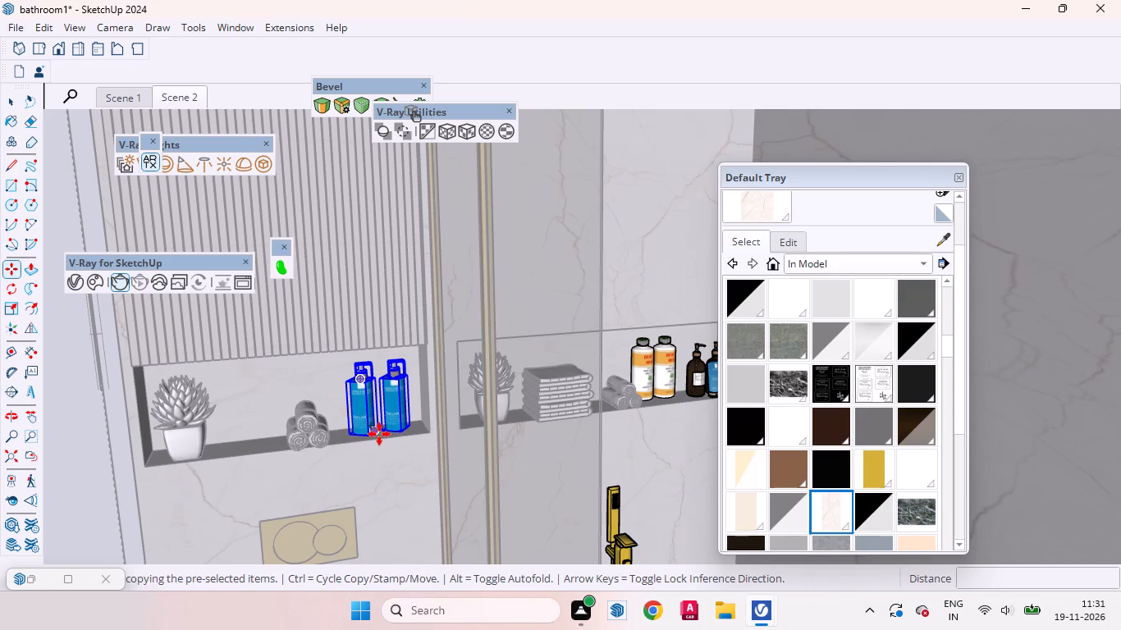
click(379, 434)
scroll(333, 472, down, 20)
scroll(333, 472, down, 2)
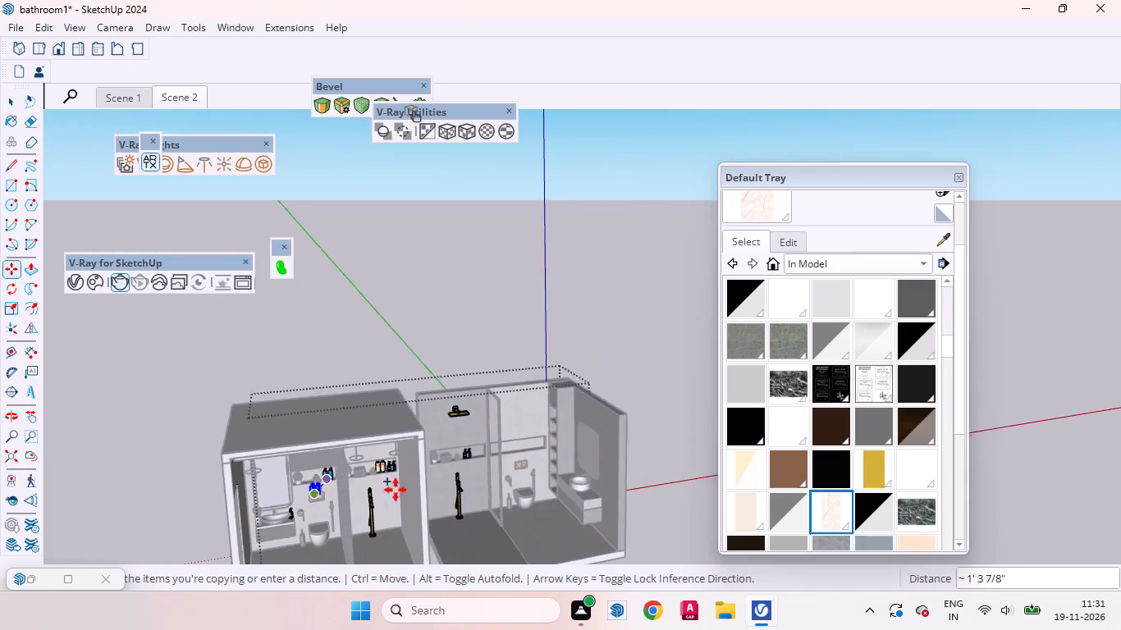
scroll(505, 463, up, 14)
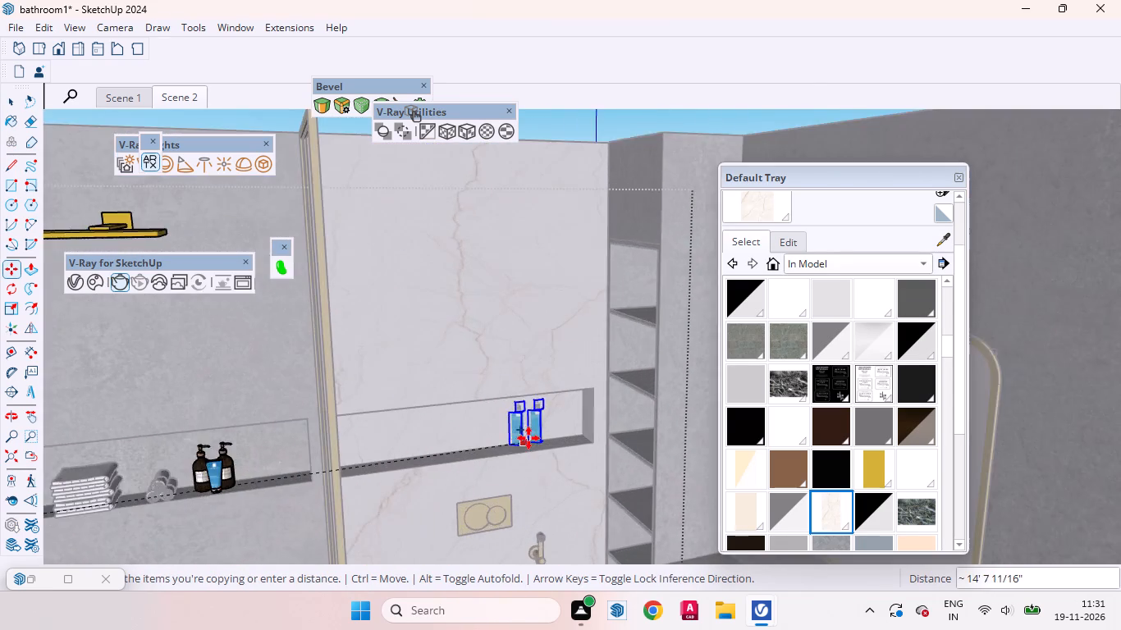
scroll(528, 438, up, 5)
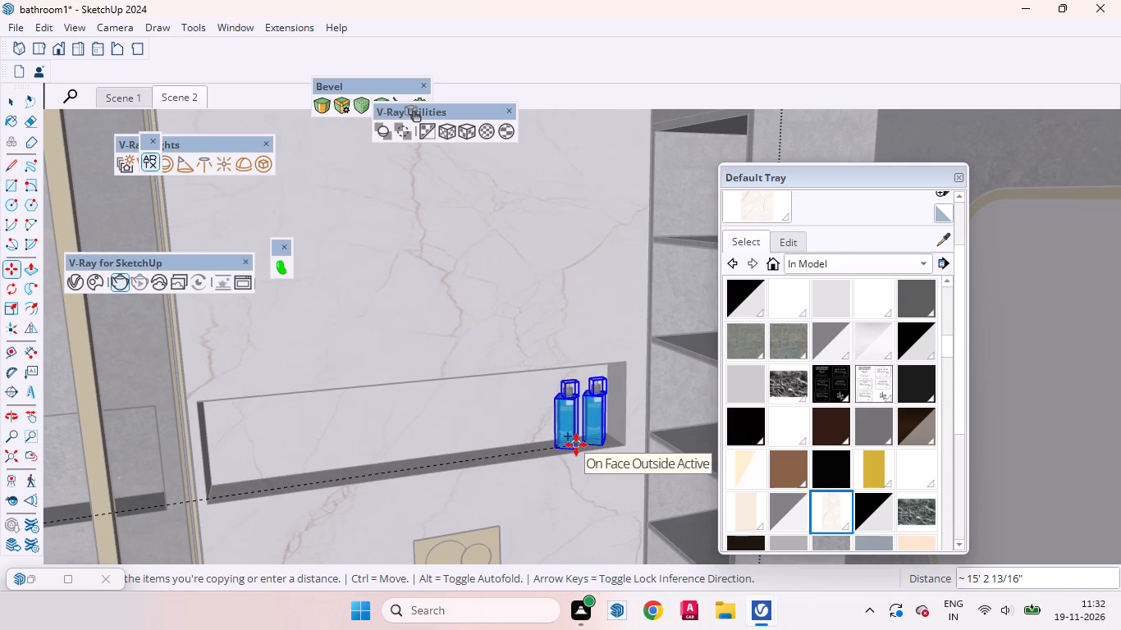
click(576, 445)
key(space)
Move the pump head of the copied blue bottle nearest the shelving about 3/8 inch so it sits over the bottle's neck.
scroll(602, 432, up, 3)
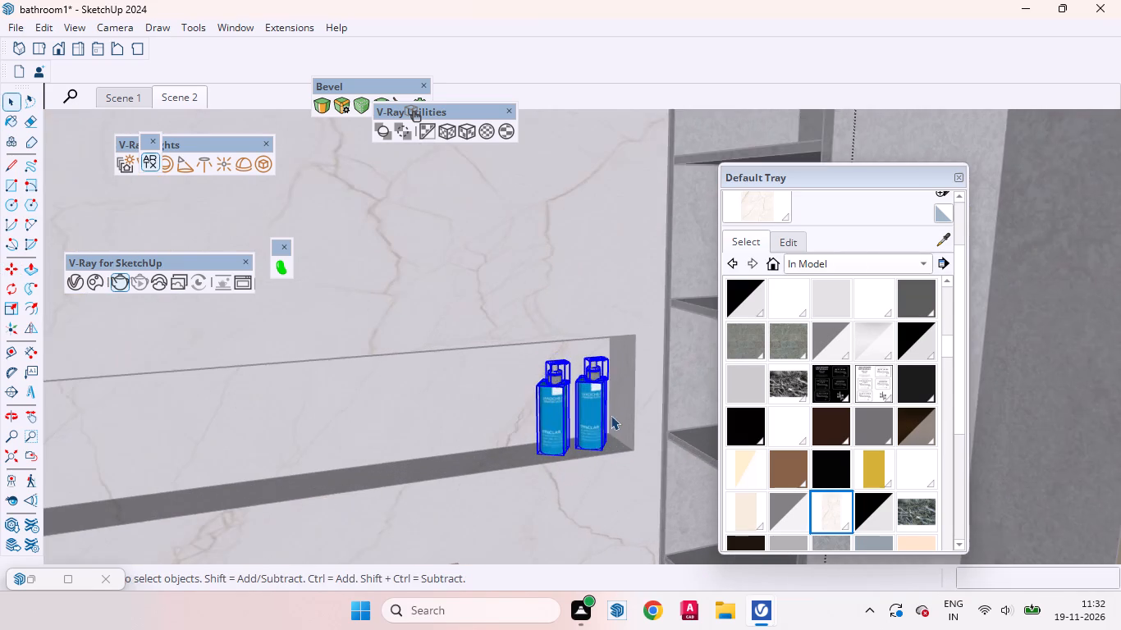
scroll(611, 415, up, 4)
middle_drag(610, 432, 578, 490)
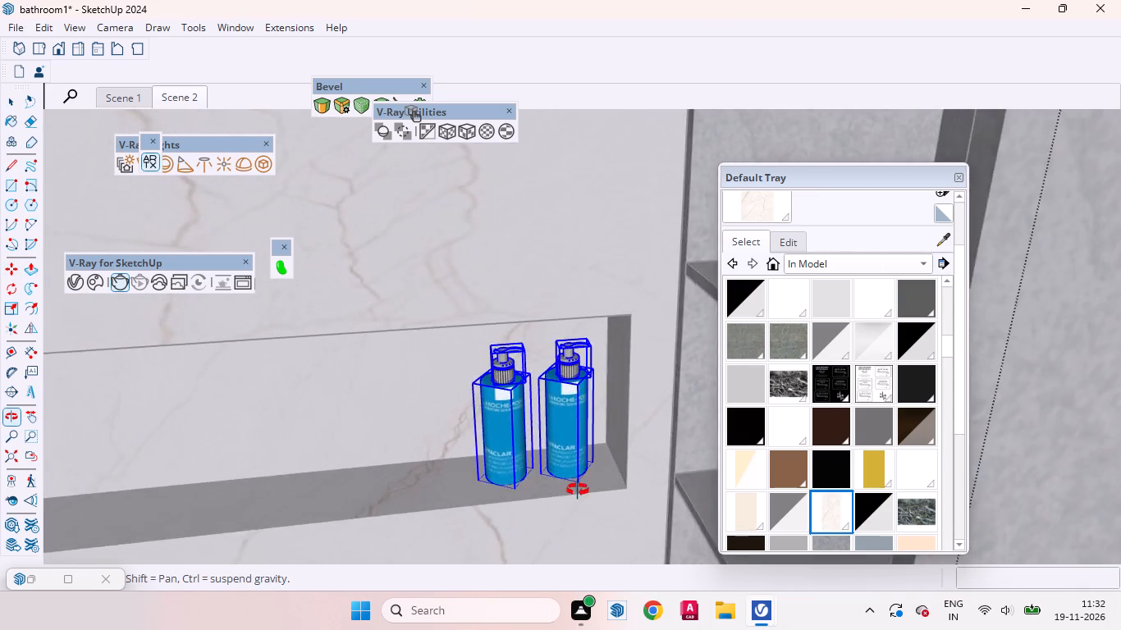
middle_drag(578, 490, 587, 471)
scroll(568, 380, up, 16)
middle_drag(537, 385, 373, 399)
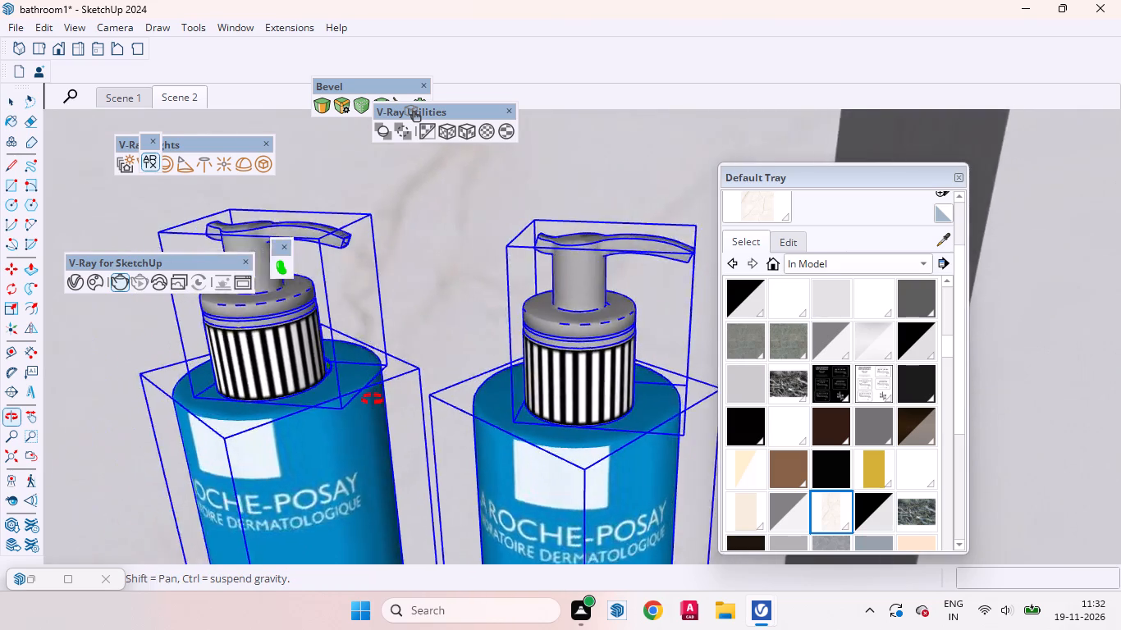
middle_drag(373, 399, 676, 471)
scroll(613, 413, up, 5)
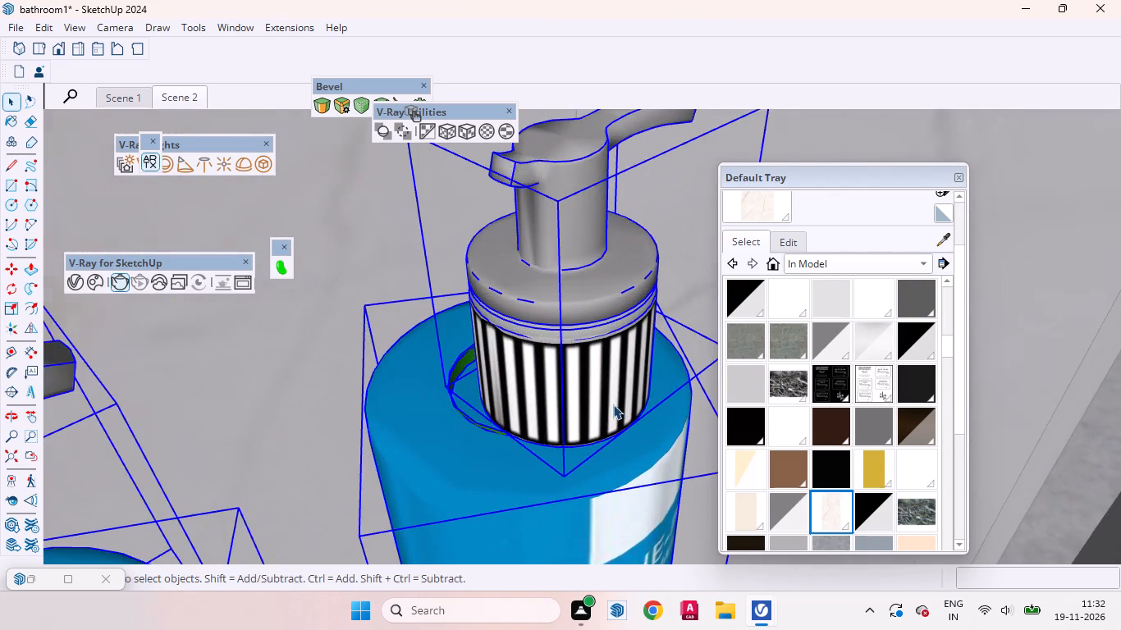
middle_drag(612, 404, 568, 399)
click(594, 375)
click(593, 378)
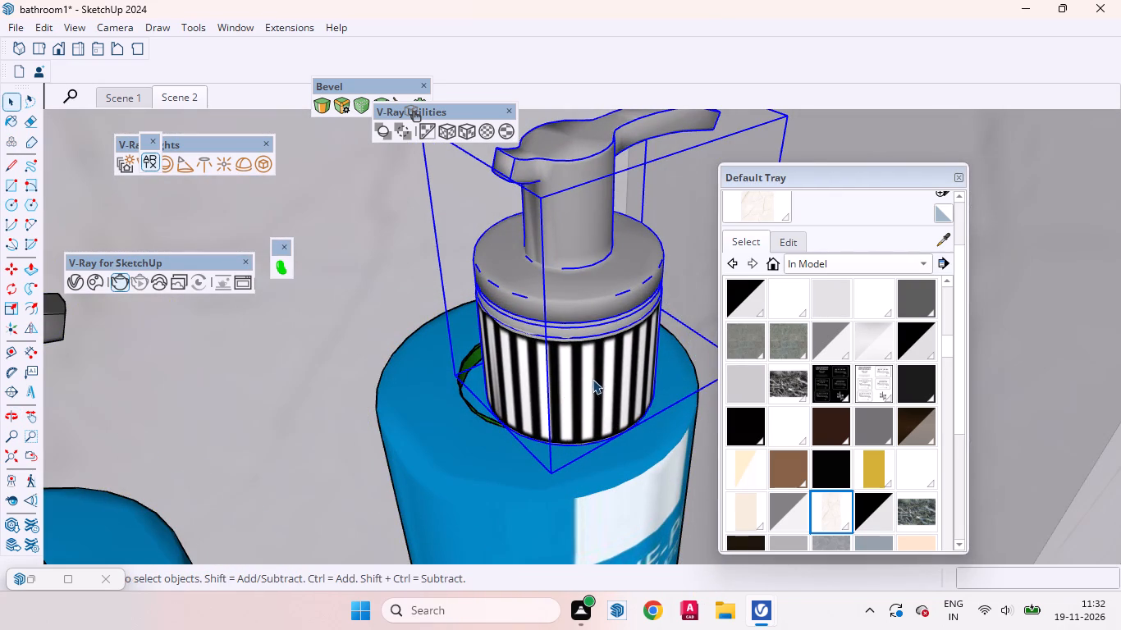
key(m)
click(554, 472)
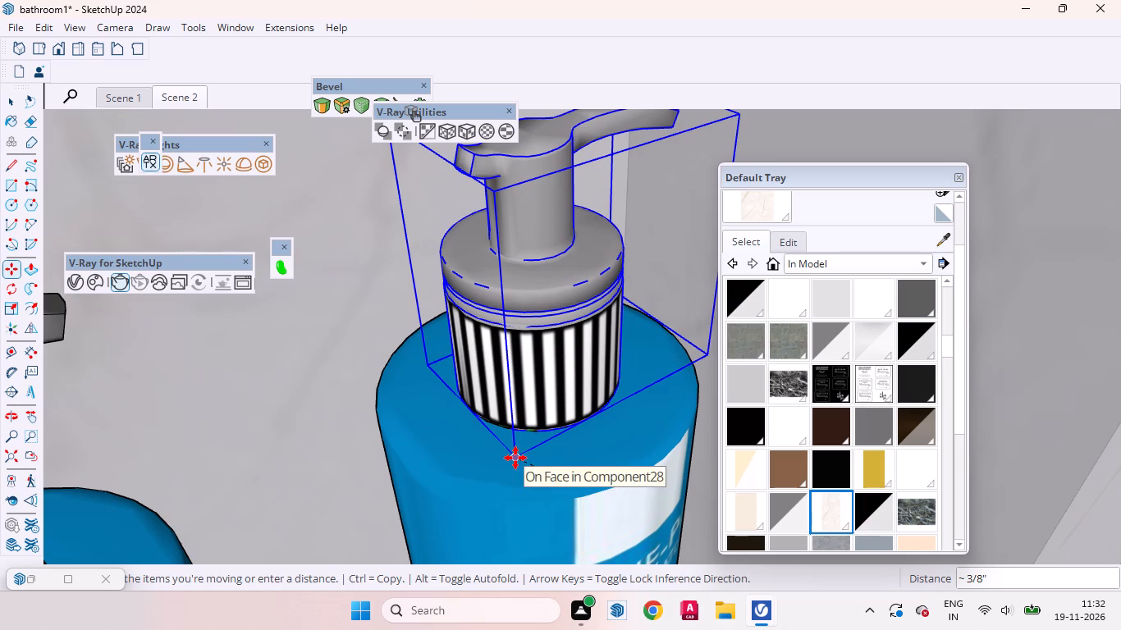
click(515, 458)
key(space)
Move the other copied blue bottle's pump head about 3/8 inch over its neck, and leave the group.
scroll(618, 349, down, 10)
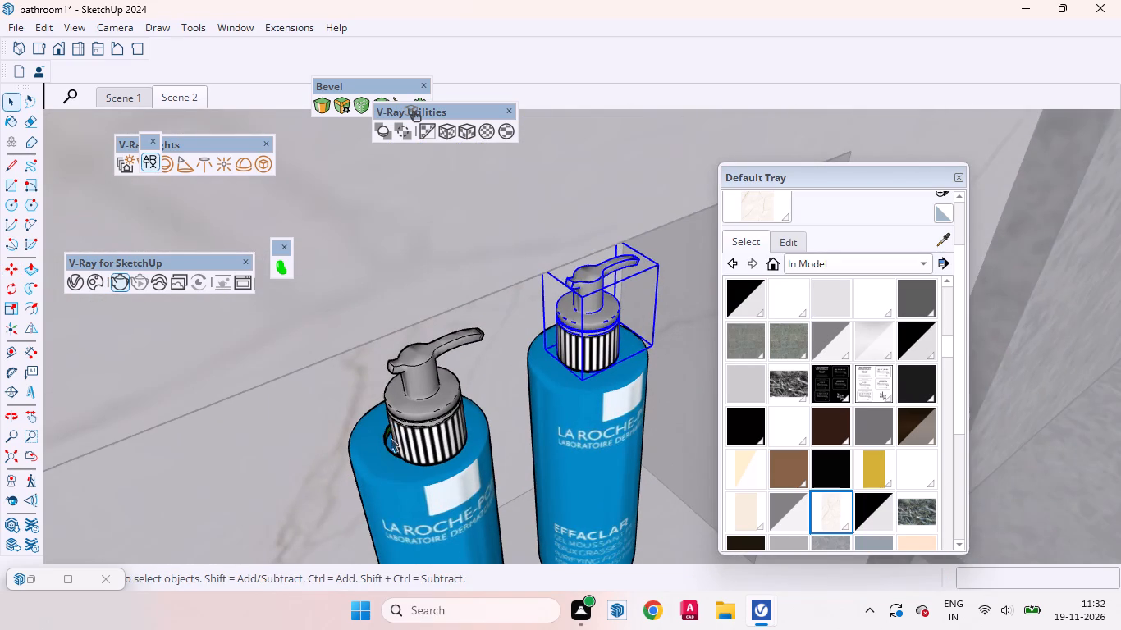
click(411, 436)
scroll(413, 445, up, 3)
middle_drag(407, 463, 501, 422)
scroll(473, 528, up, 5)
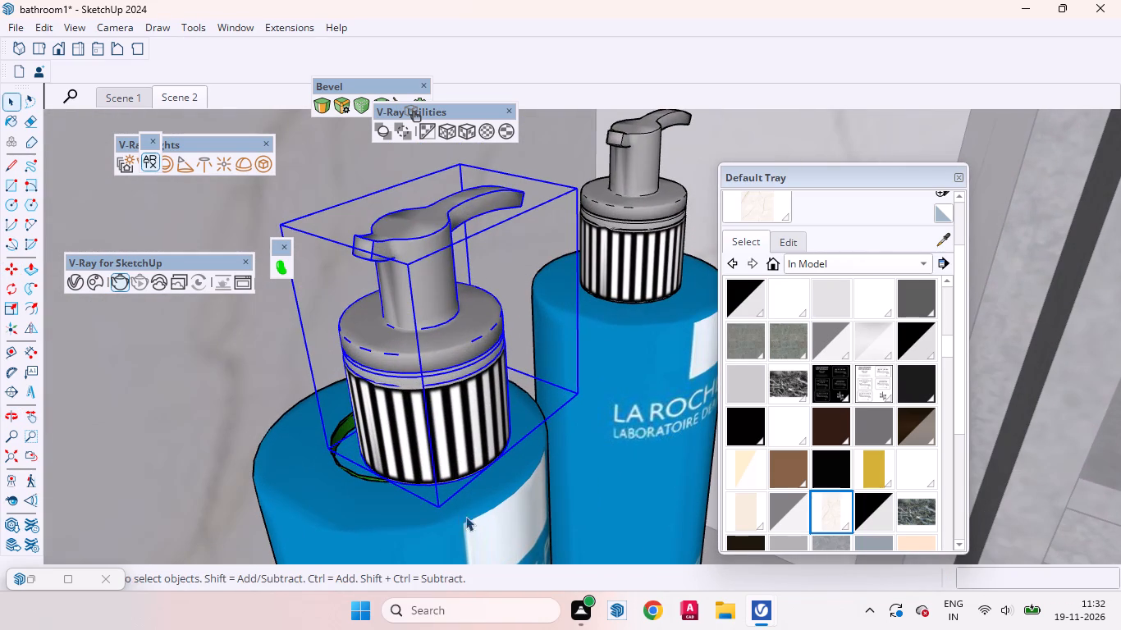
key(m)
click(436, 505)
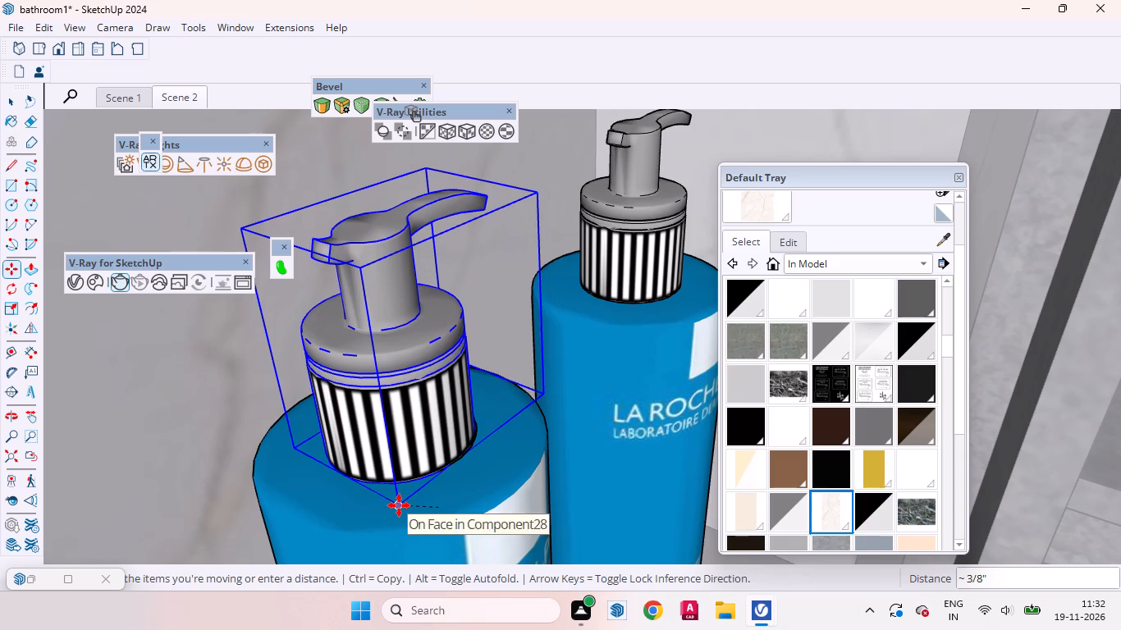
click(402, 505)
key(space)
middle_drag(464, 485, 204, 458)
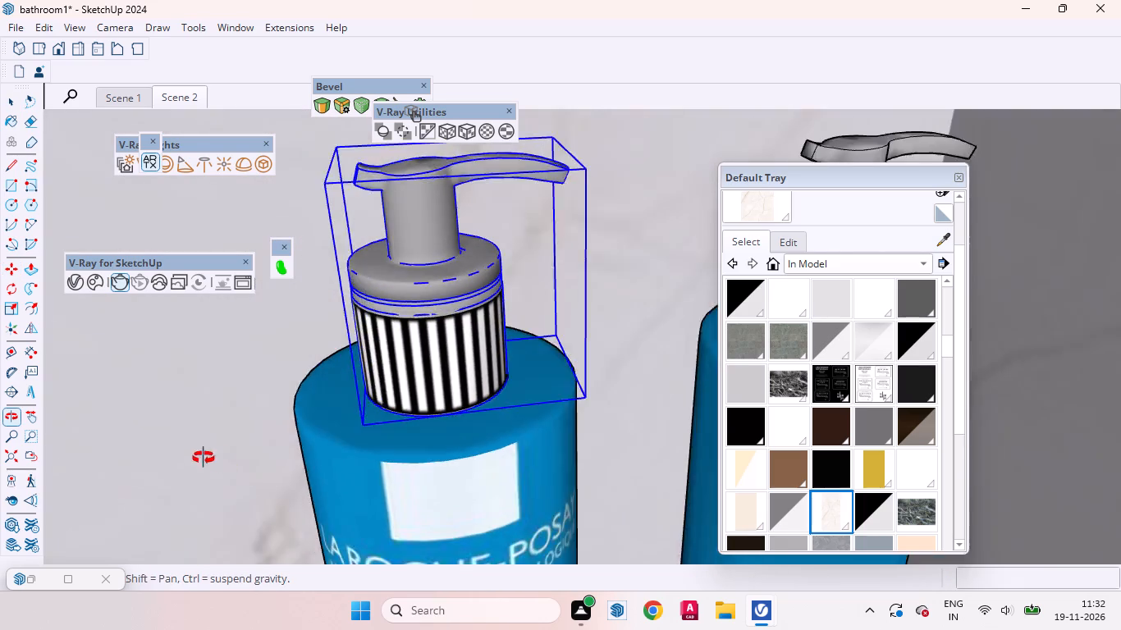
middle_drag(204, 458, 176, 445)
scroll(563, 442, down, 20)
scroll(563, 442, down, 3)
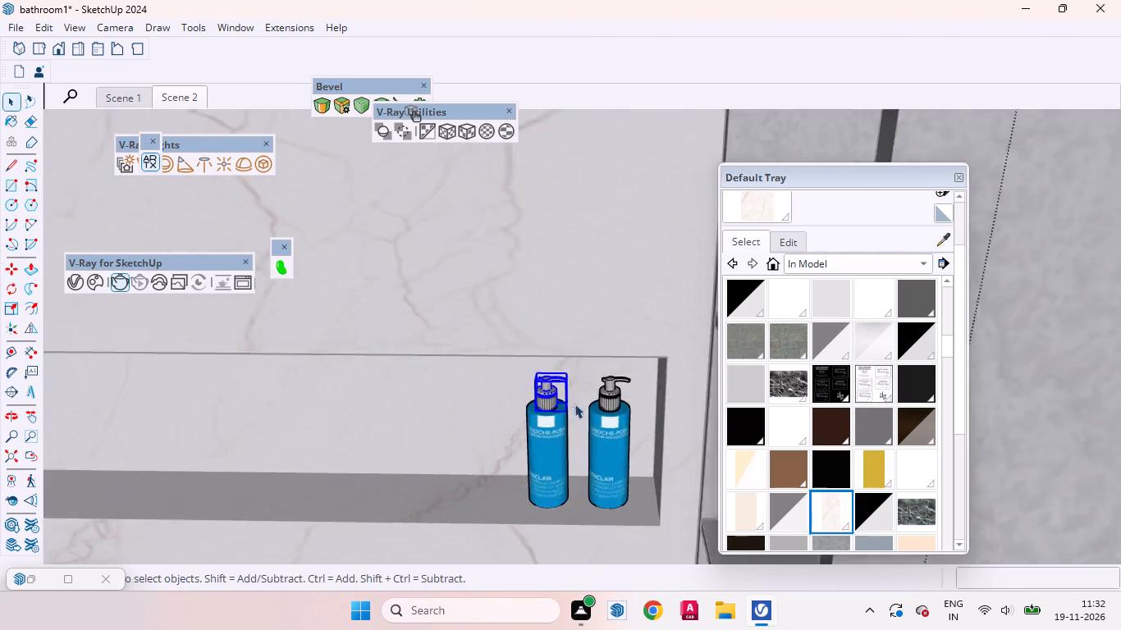
scroll(574, 404, down, 20)
click(641, 306)
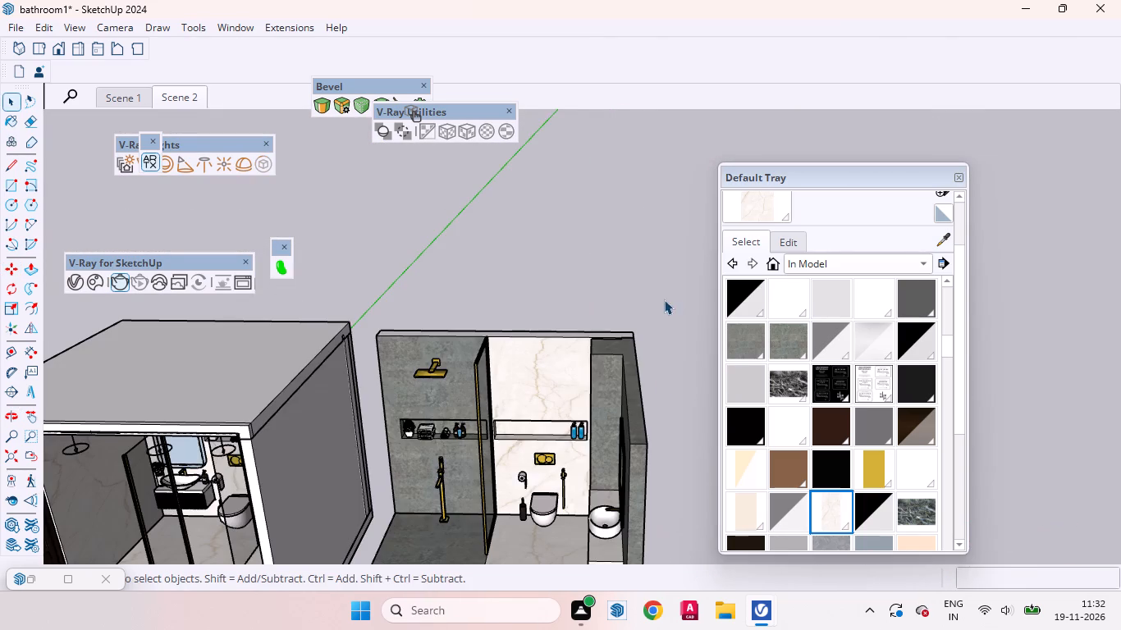
Copy the potted plant from the first bathroom's toilet-wall niche to the shower-side end of the second bathroom's cream marble niche.
middle_drag(569, 418, 603, 363)
scroll(622, 383, down, 3)
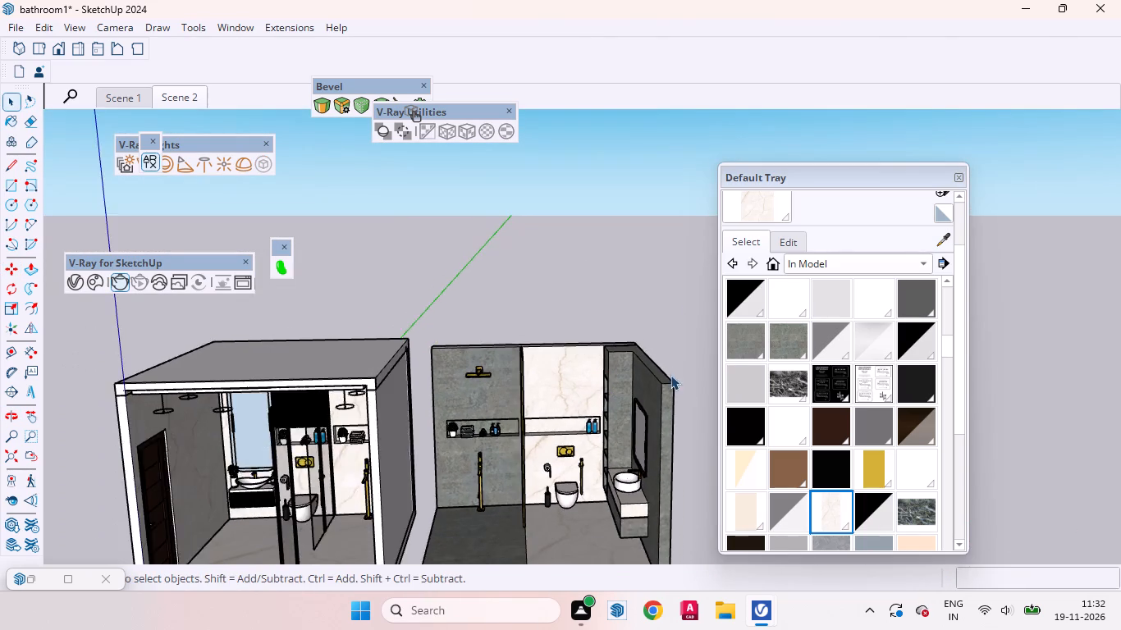
scroll(670, 375, down, 4)
scroll(399, 458, up, 11)
middle_drag(368, 434, 400, 435)
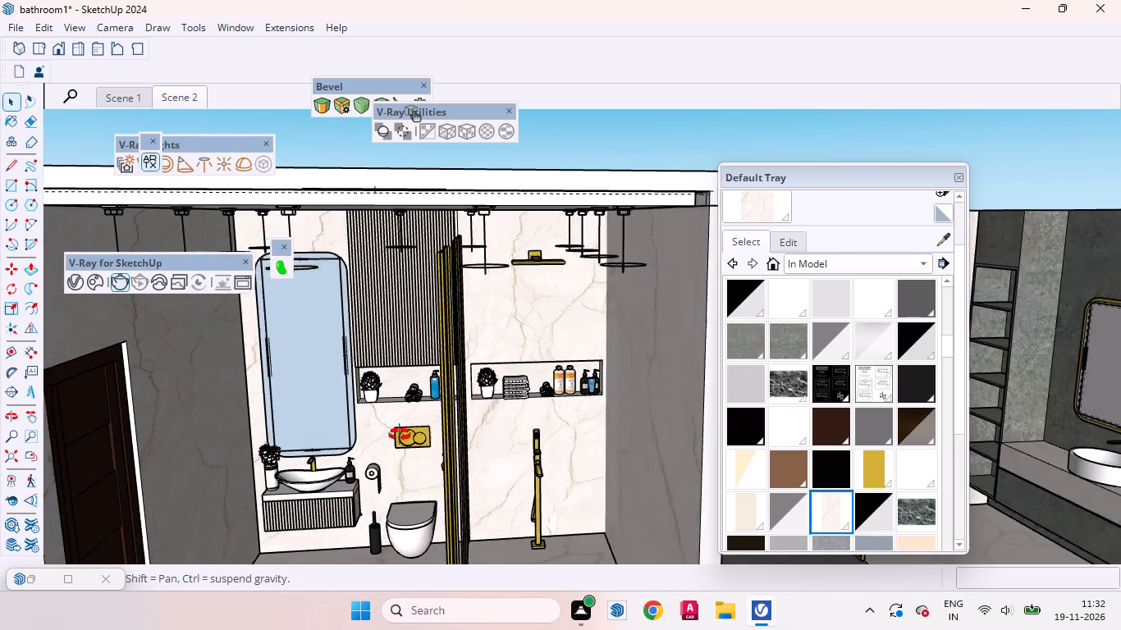
middle_drag(400, 435, 432, 426)
ctrl+click(362, 398)
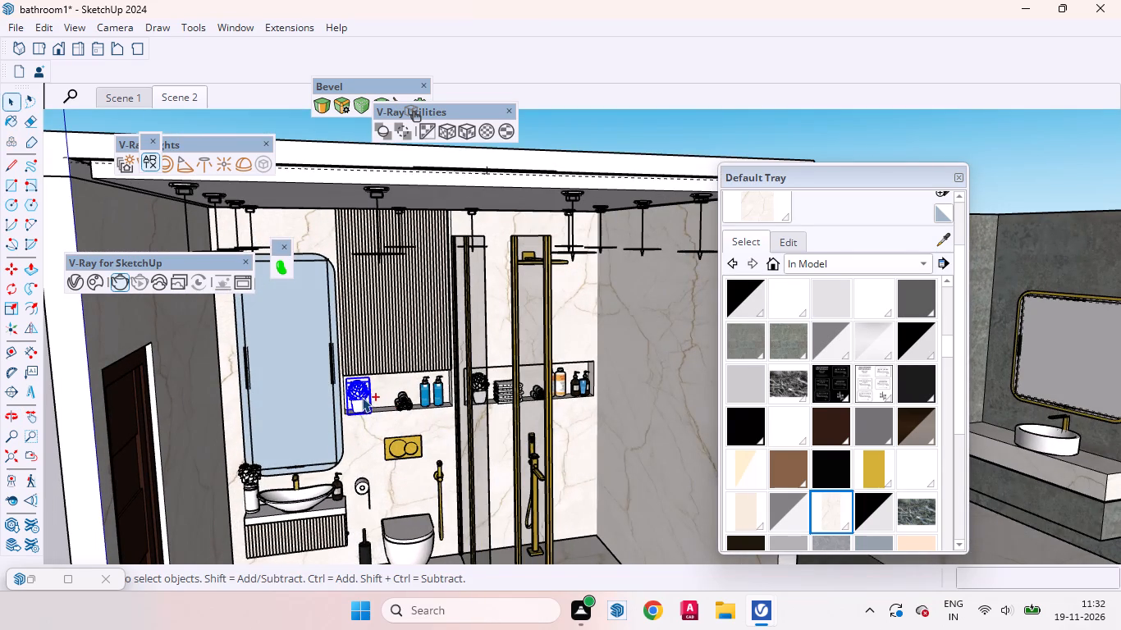
key(m)
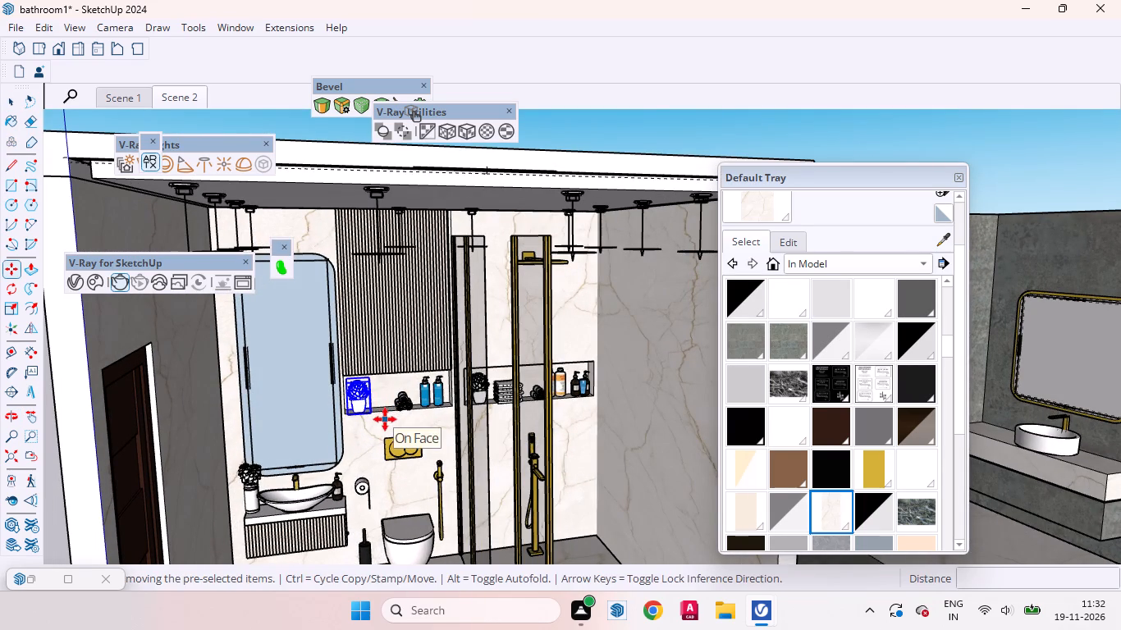
click(377, 414)
scroll(370, 454, down, 7)
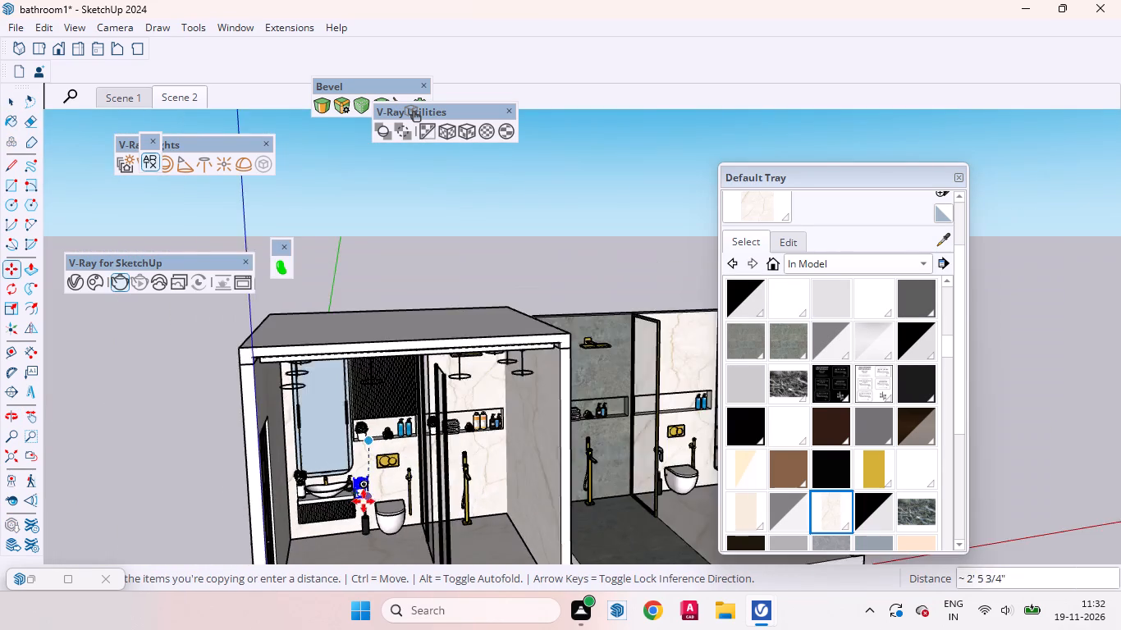
scroll(364, 501, down, 1)
scroll(369, 509, up, 1)
scroll(448, 518, down, 3)
scroll(675, 467, up, 14)
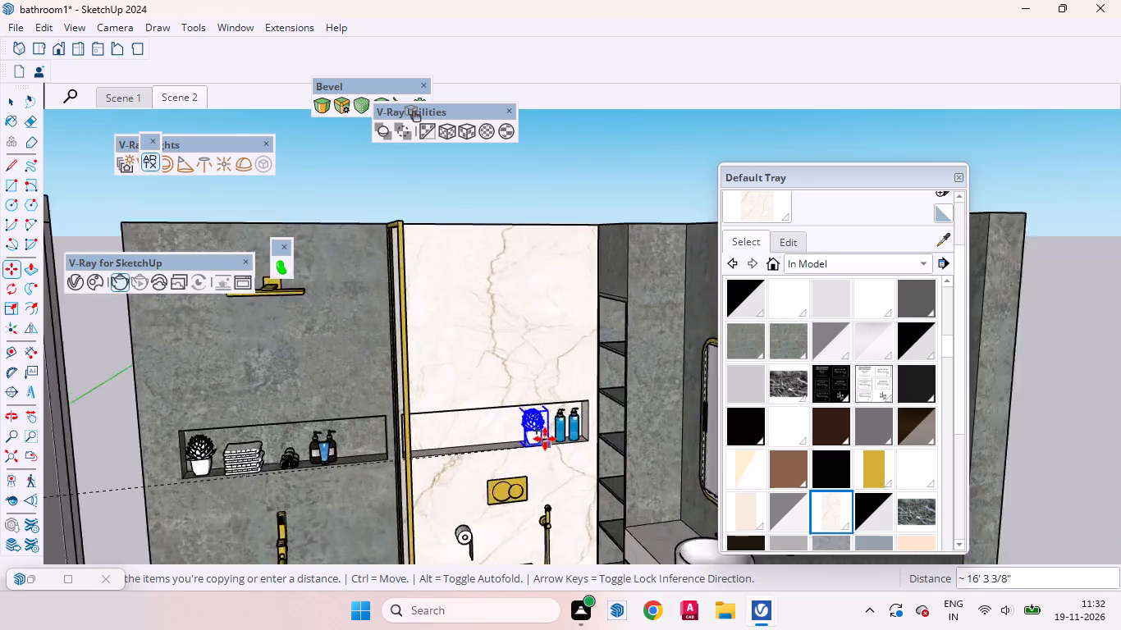
scroll(545, 439, up, 4)
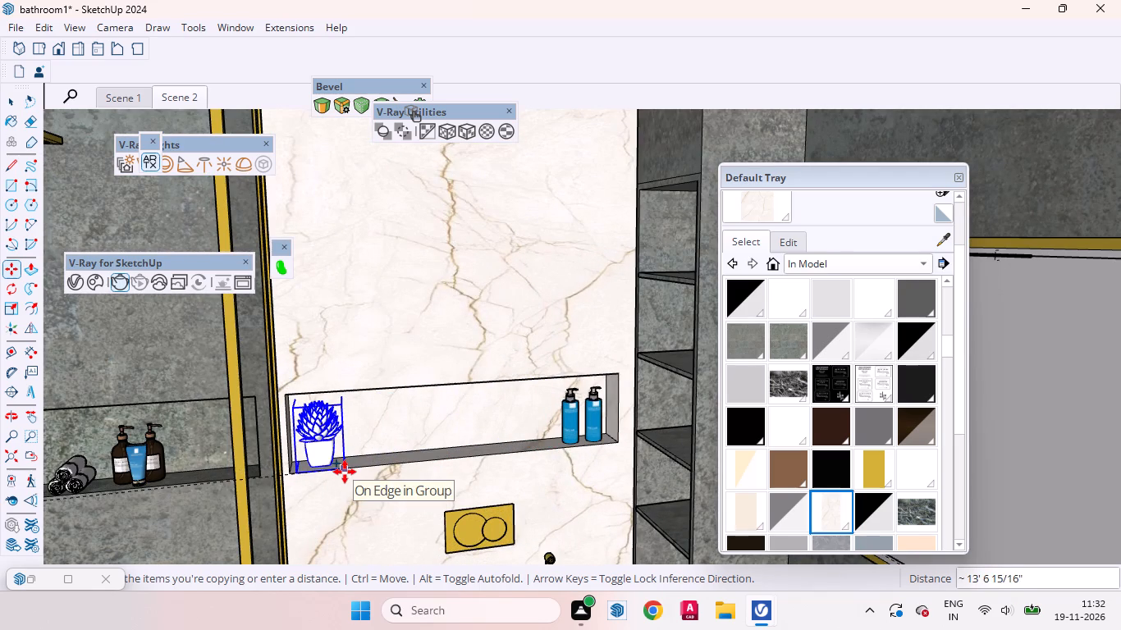
click(345, 472)
key(space)
Move the copied potted plant slightly forward on the marble niche's shelf, away from the back wall.
scroll(380, 459, down, 3)
middle_drag(382, 447, 377, 541)
scroll(371, 444, up, 3)
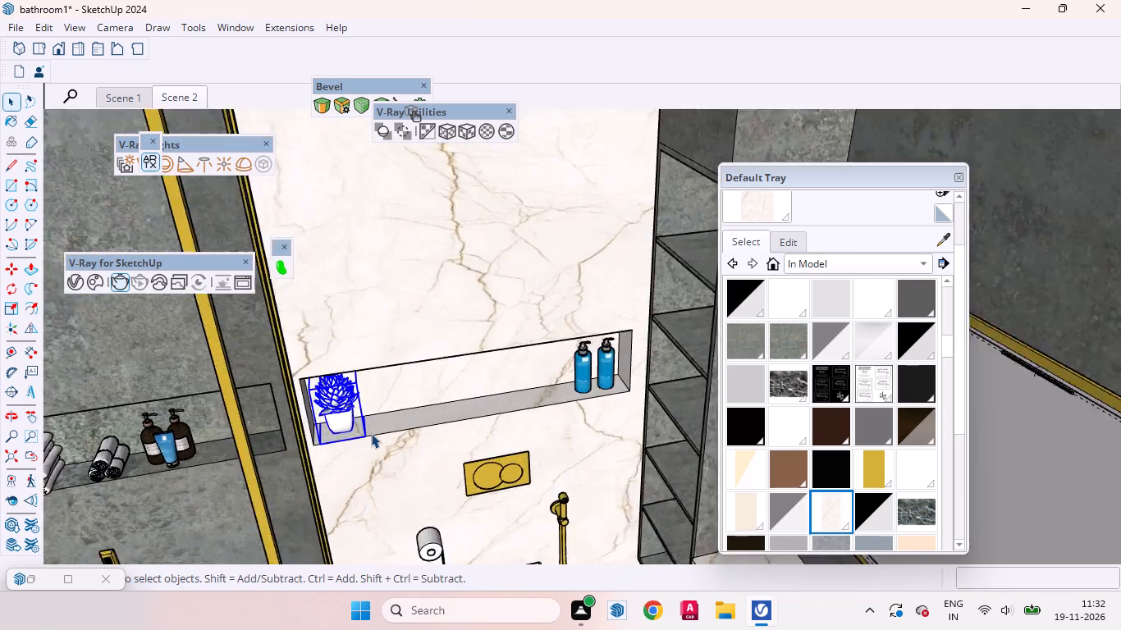
scroll(371, 433, up, 13)
middle_drag(423, 398, 130, 383)
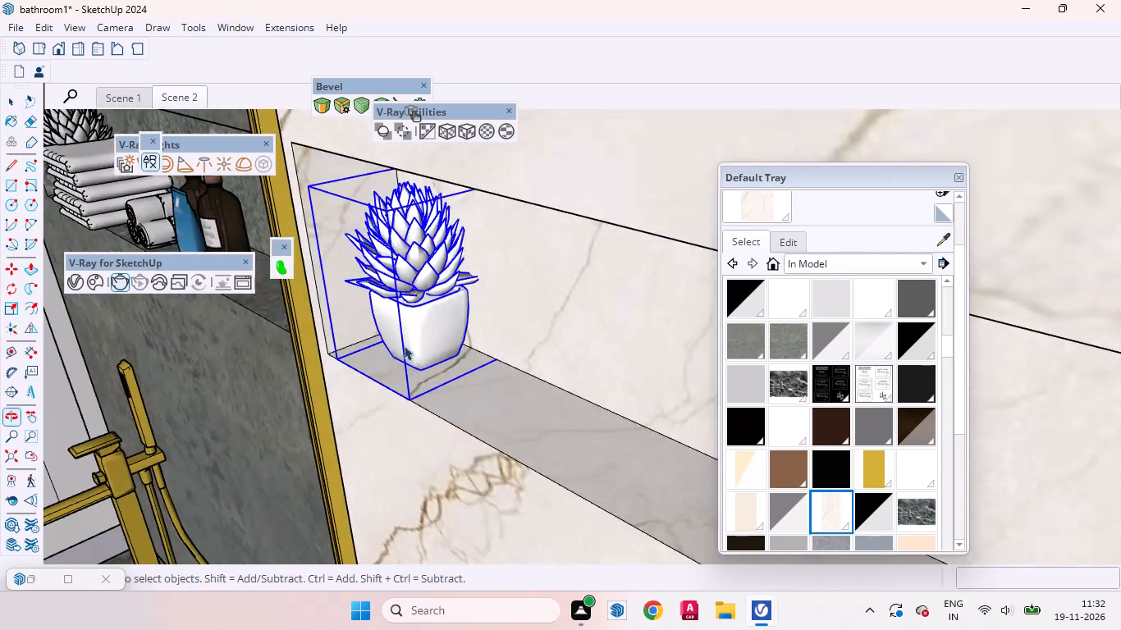
scroll(425, 345, up, 9)
key(m)
click(537, 414)
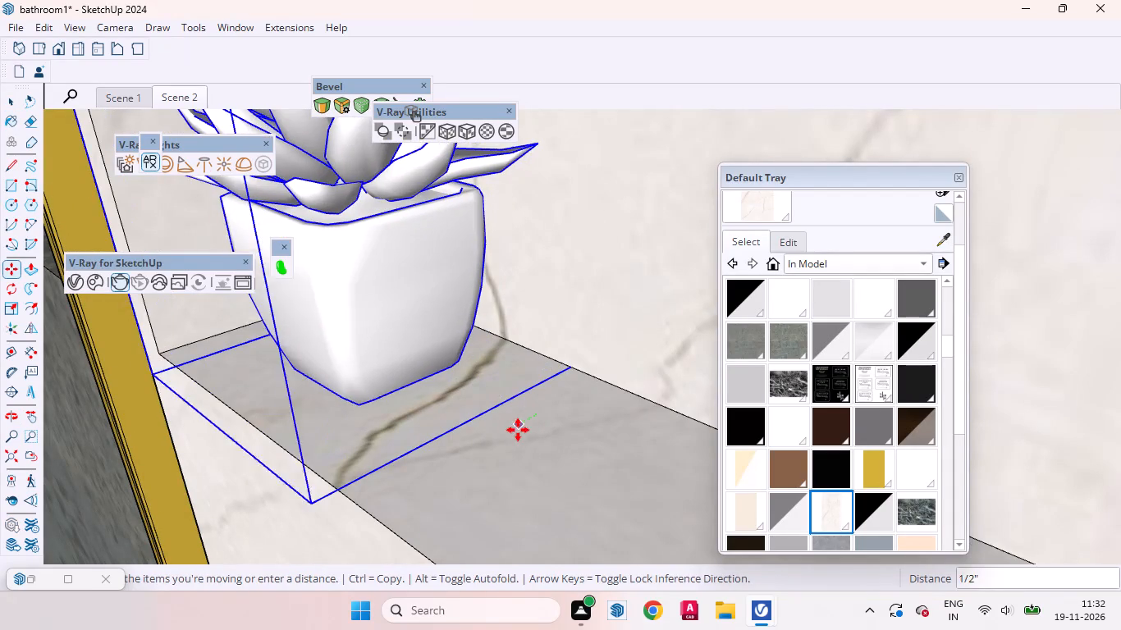
click(498, 444)
key(space)
Shift the copied potted plant slightly along the marble niche, away from its shower-side end.
click(469, 440)
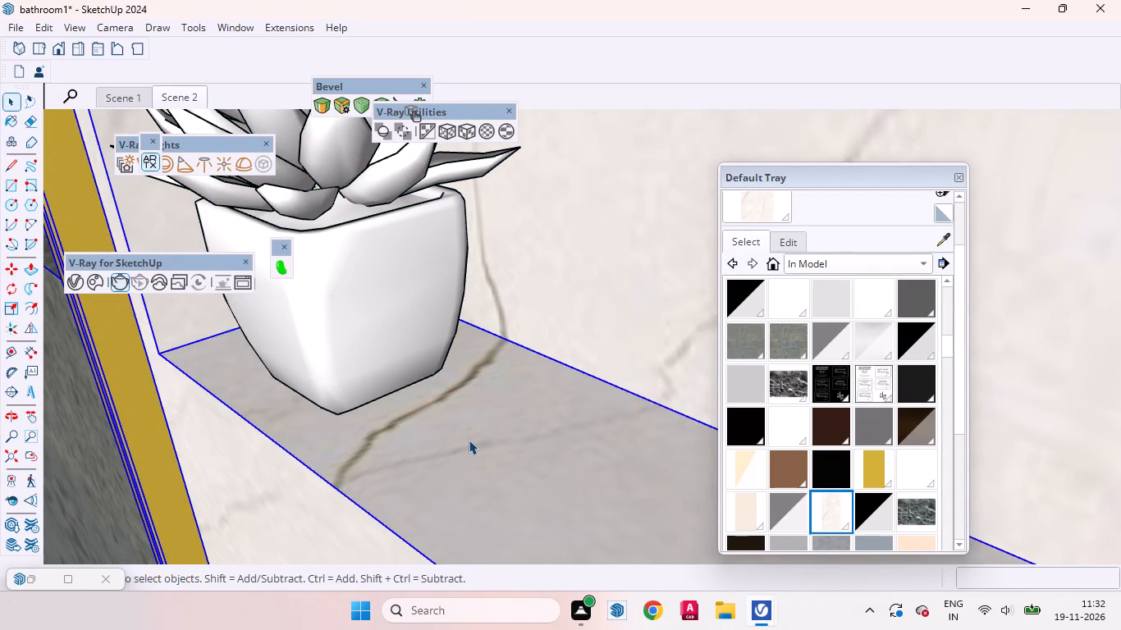
key(m)
key(space)
click(382, 326)
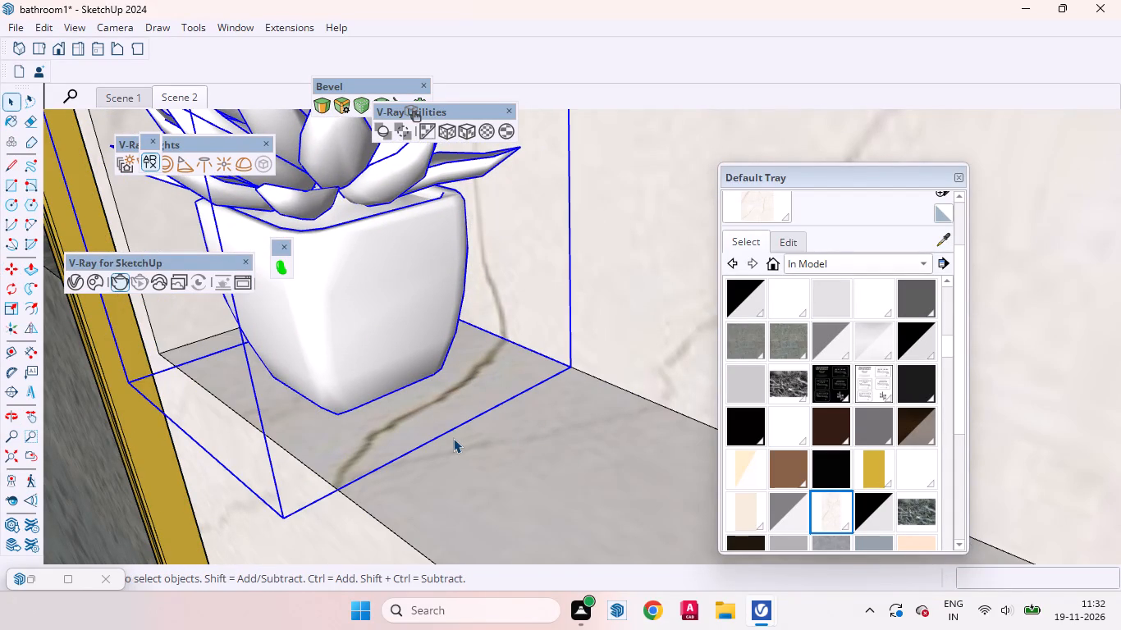
key(m)
click(453, 438)
click(478, 463)
key(space)
scroll(524, 422, down, 7)
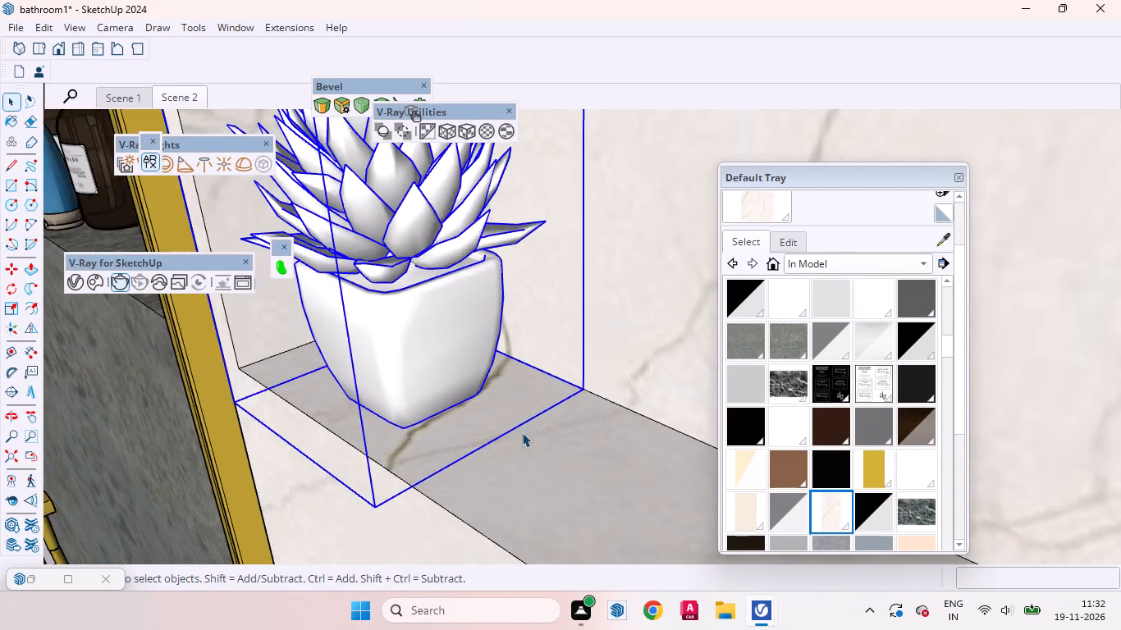
scroll(522, 432, down, 11)
middle_drag(494, 446, 619, 425)
scroll(647, 399, down, 12)
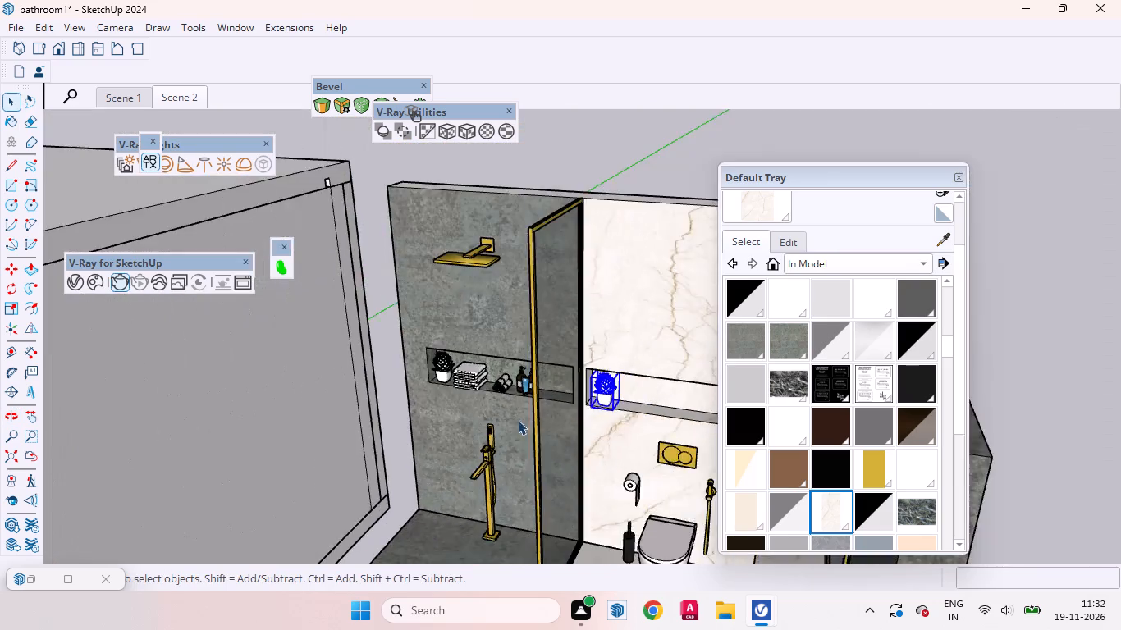
Copy the rolled towels from the first bathroom's toilet-wall niche onto the shelf of the second bathroom's cream marble niche.
scroll(518, 420, down, 6)
scroll(539, 423, up, 1)
scroll(547, 435, down, 1)
click(646, 301)
middle_drag(519, 427, 689, 371)
scroll(295, 331, down, 3)
scroll(280, 441, up, 3)
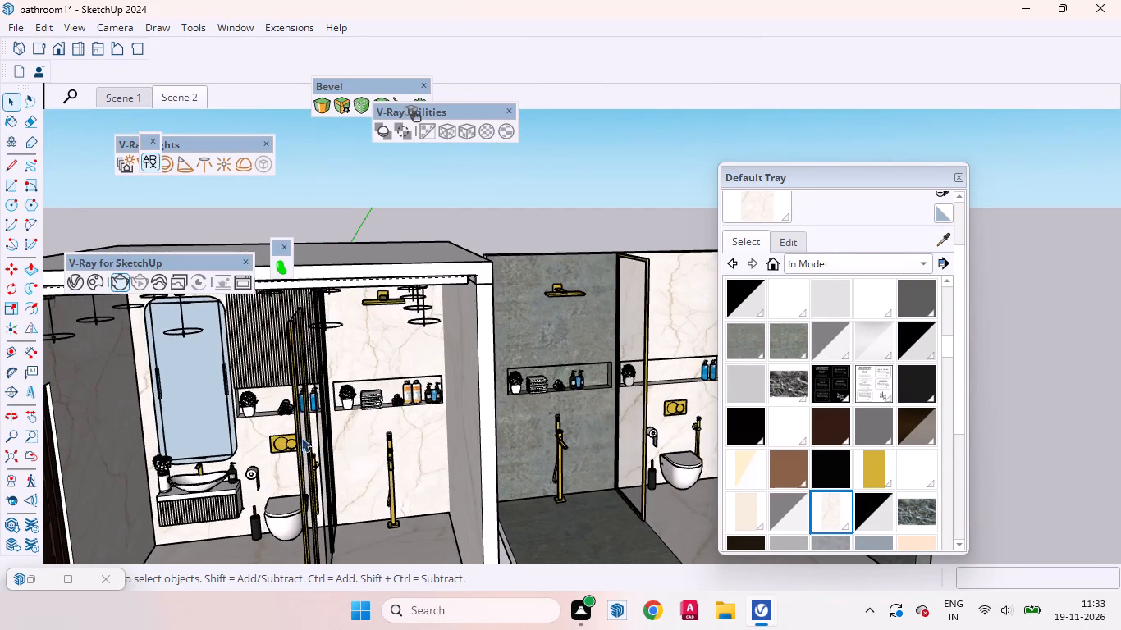
scroll(234, 422, down, 4)
scroll(220, 424, up, 9)
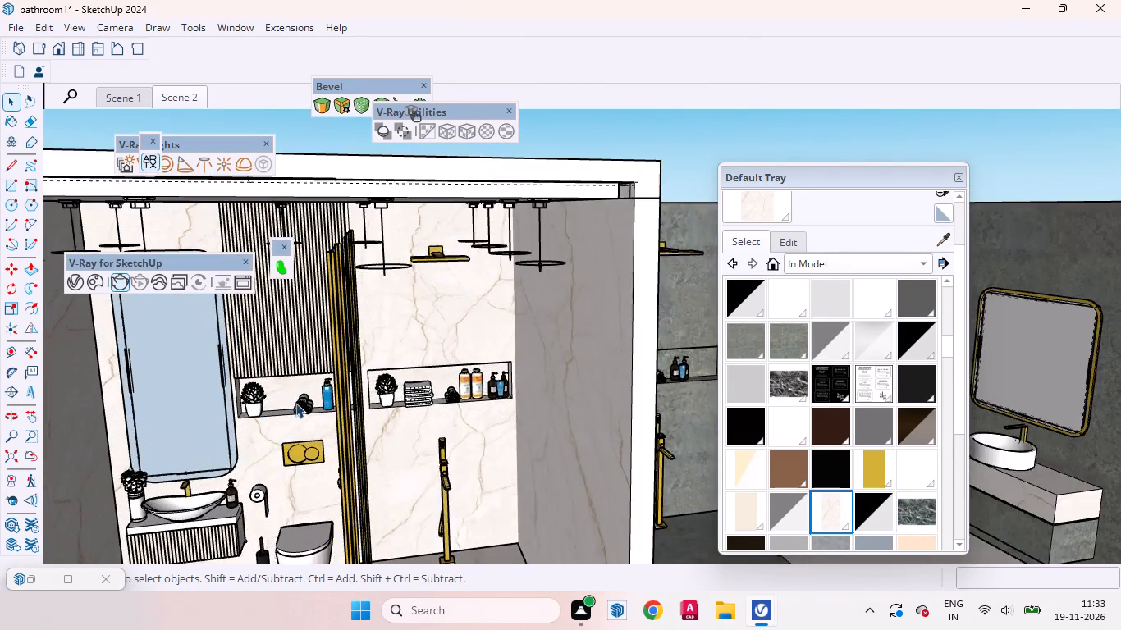
scroll(295, 403, up, 4)
scroll(149, 413, down, 10)
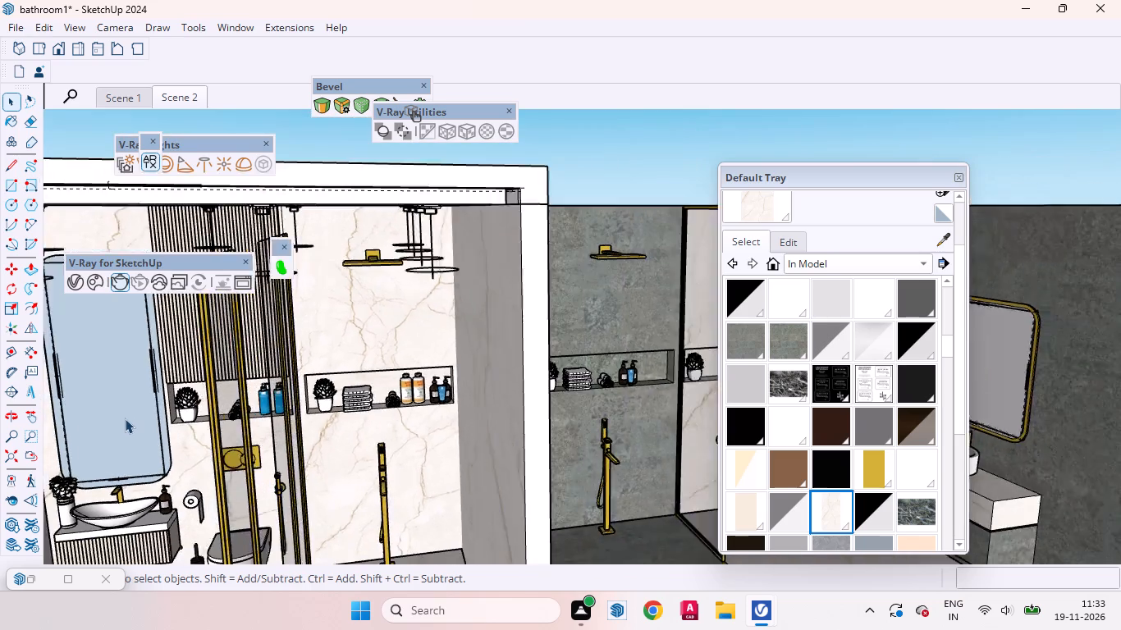
scroll(124, 421, up, 9)
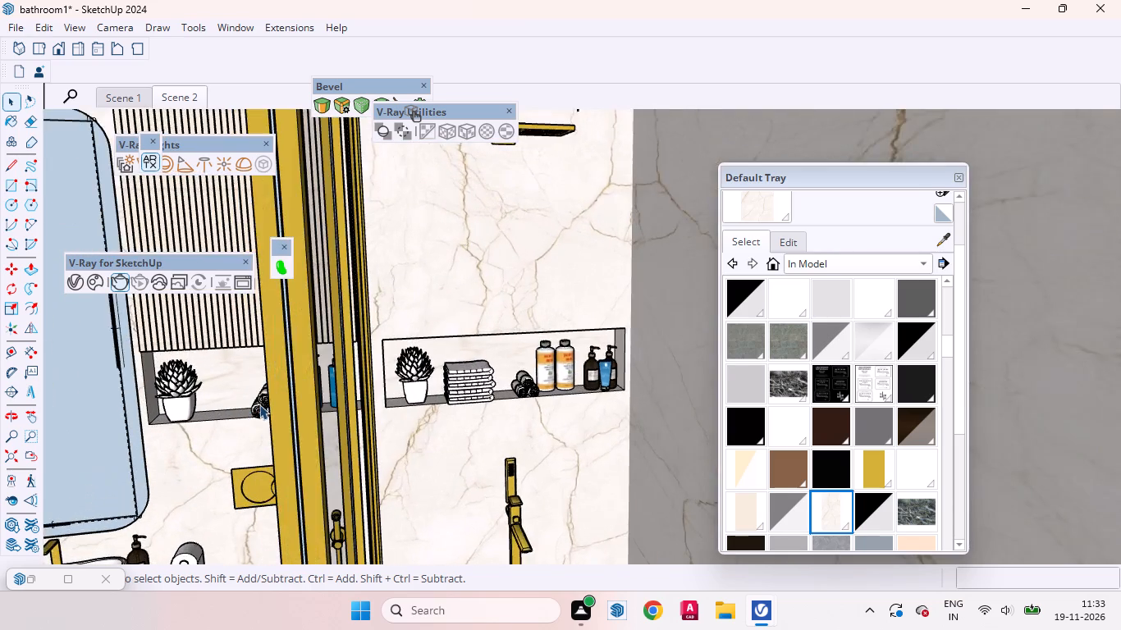
scroll(259, 404, up, 4)
click(272, 405)
key(m)
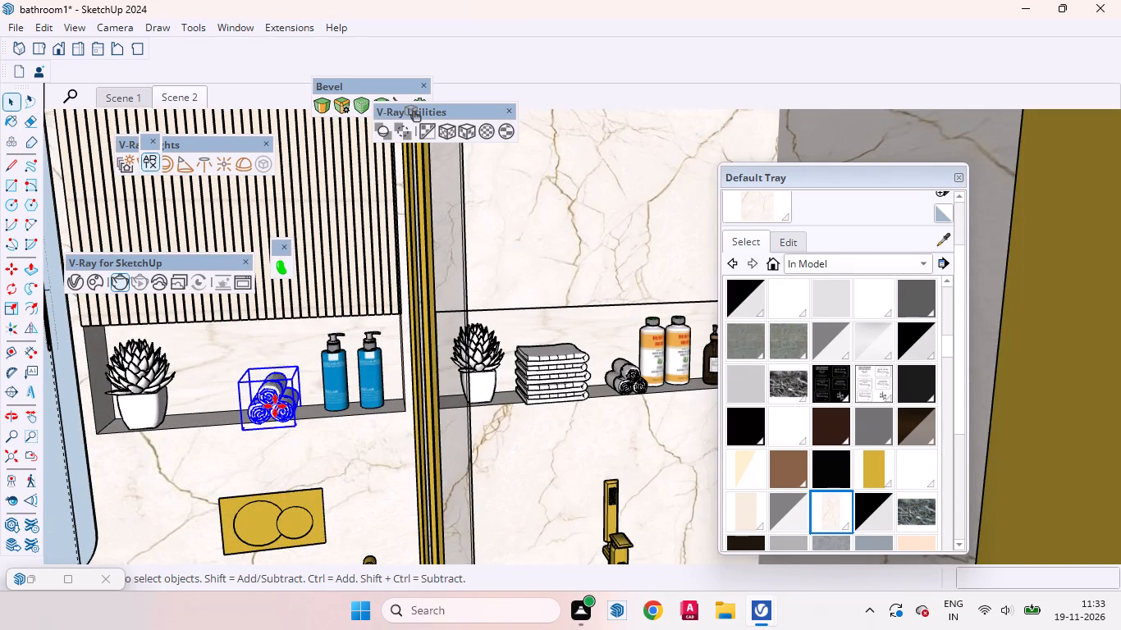
click(293, 427)
scroll(236, 495, down, 4)
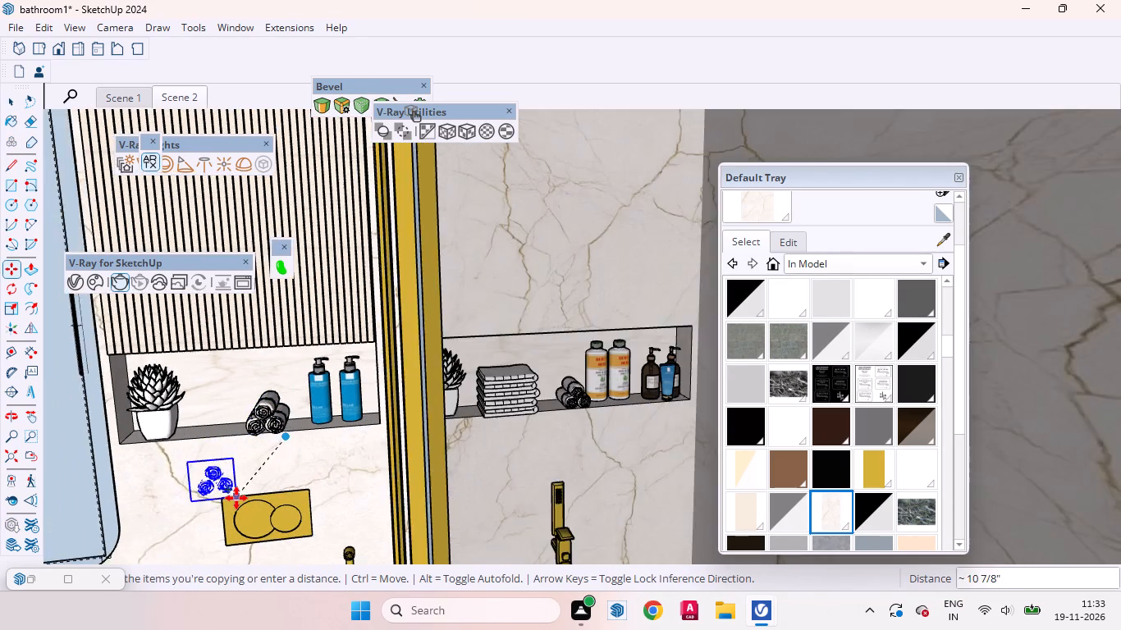
scroll(236, 498, down, 6)
scroll(223, 512, up, 1)
scroll(222, 516, down, 20)
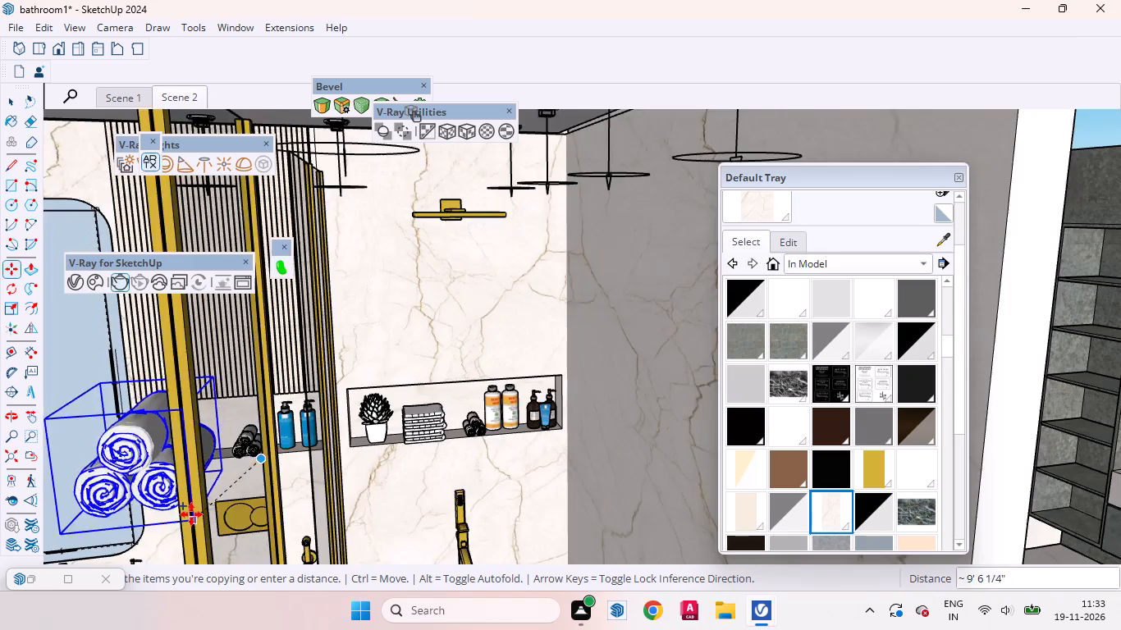
scroll(191, 514, down, 10)
scroll(429, 469, down, 9)
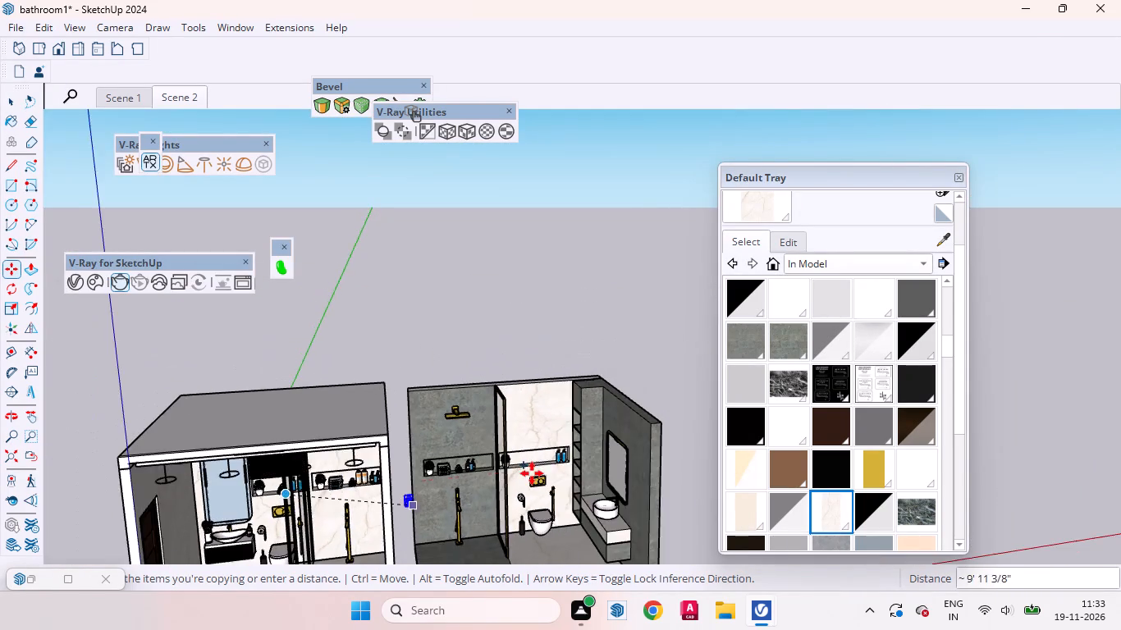
scroll(559, 464, up, 19)
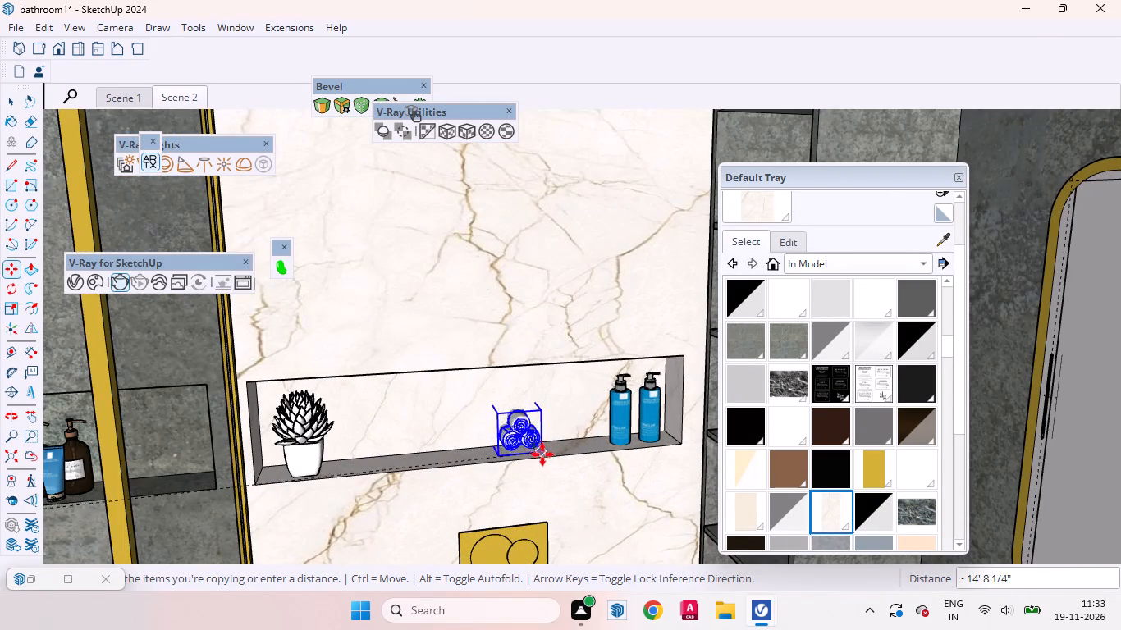
click(548, 460)
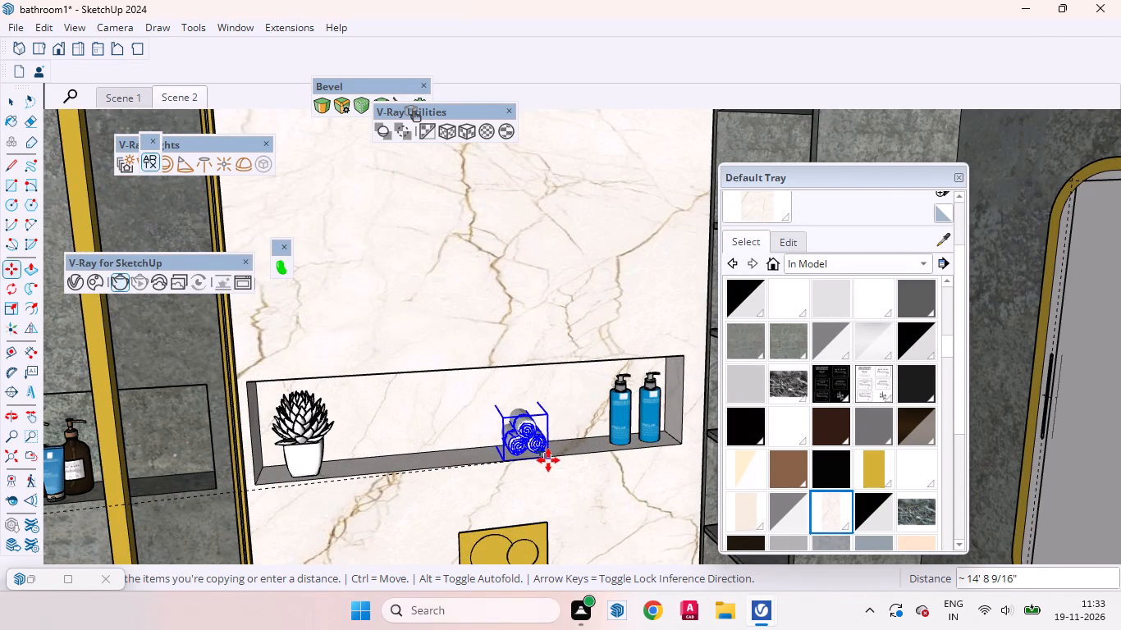
Move the copied rolled towels about 1' 4 11/16" along the marble niche's shelf toward the potted plant, and clear the selection.
middle_drag(557, 453, 494, 475)
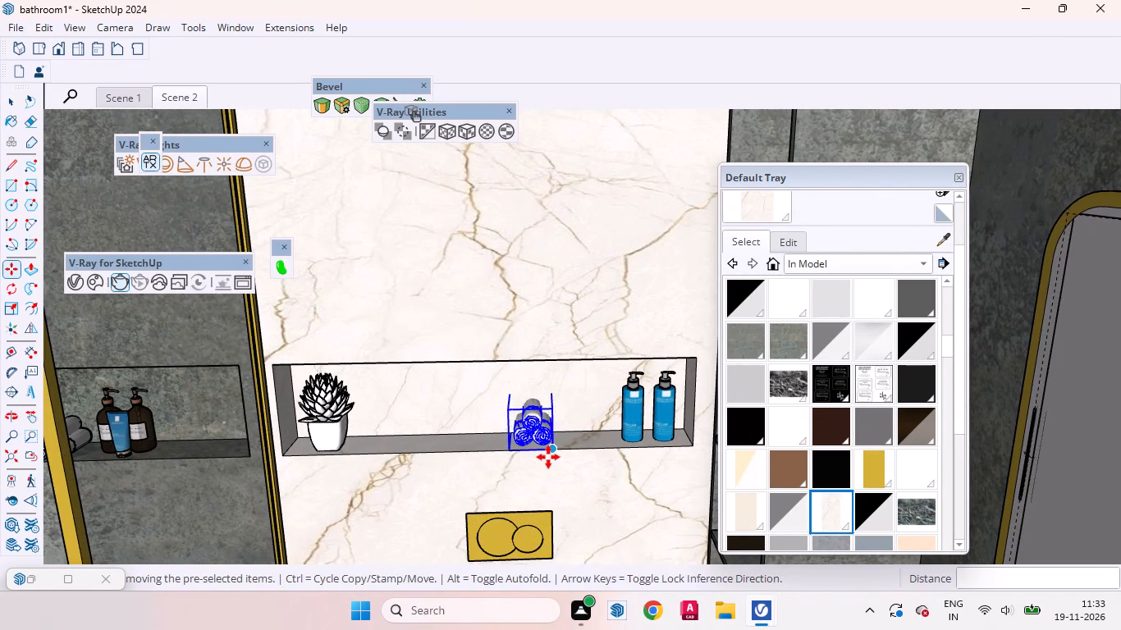
click(552, 454)
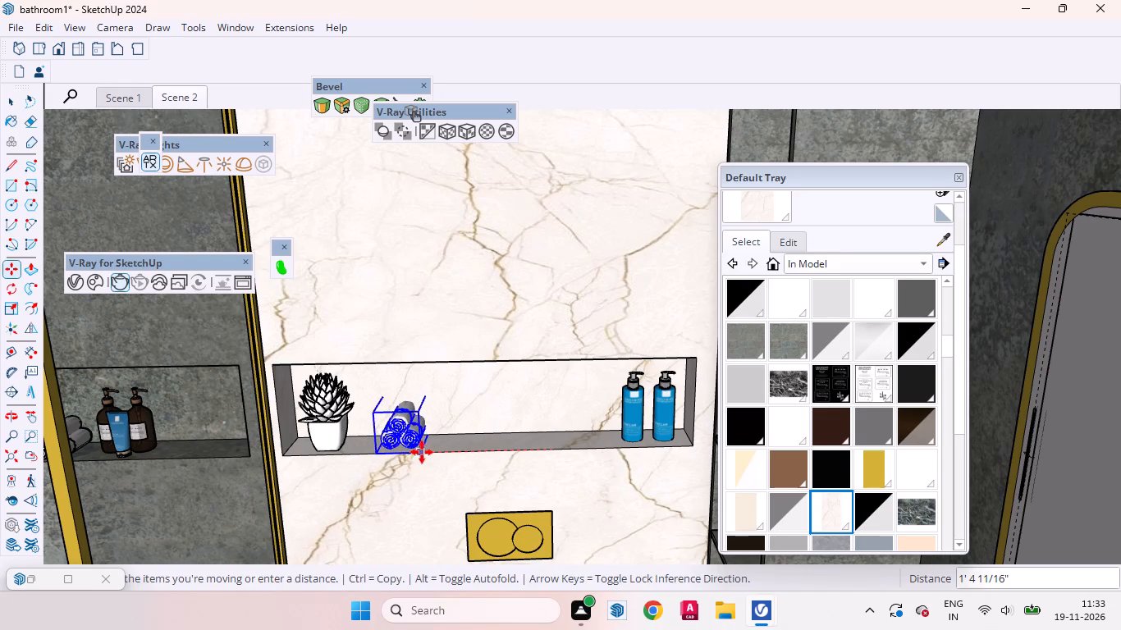
click(422, 452)
key(space)
scroll(568, 432, down, 3)
scroll(570, 431, up, 1)
scroll(578, 409, down, 9)
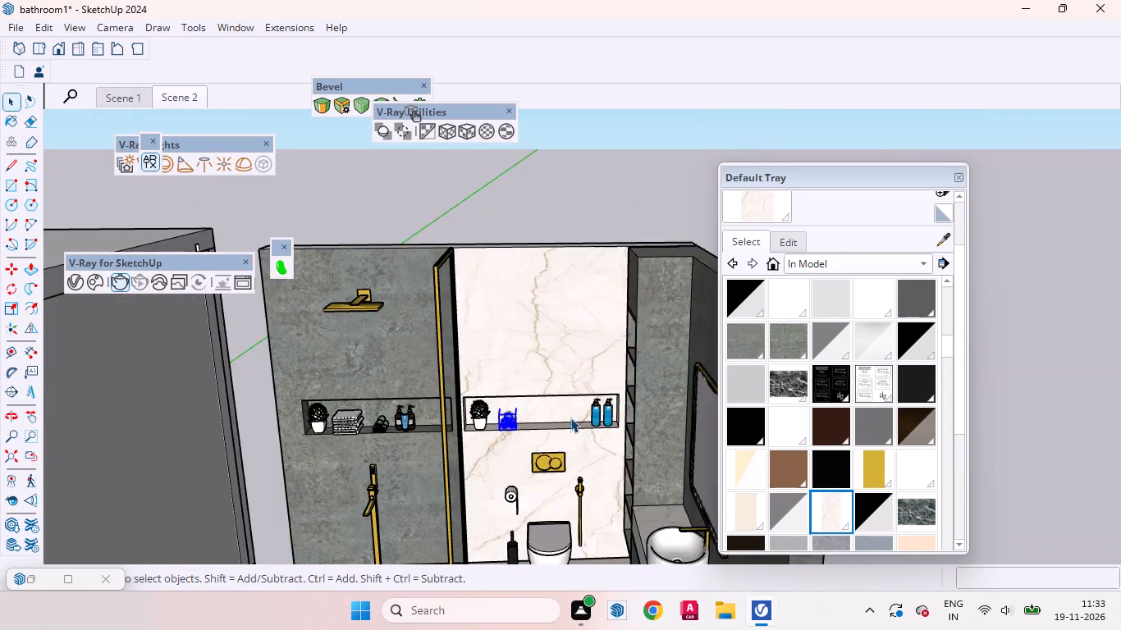
scroll(570, 418, down, 3)
click(579, 196)
Open the group containing the bottles and select the dark pump bottle beside the first bathroom's vanity basin.
scroll(614, 339, down, 8)
scroll(352, 430, up, 2)
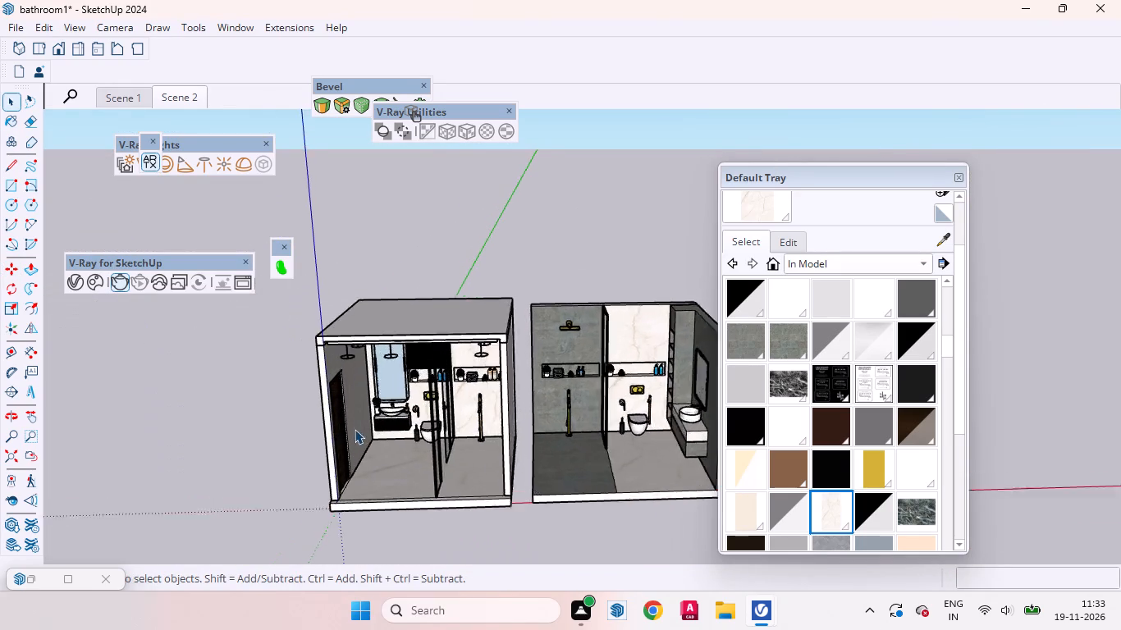
scroll(355, 429, up, 12)
scroll(343, 438, down, 4)
scroll(464, 370, up, 4)
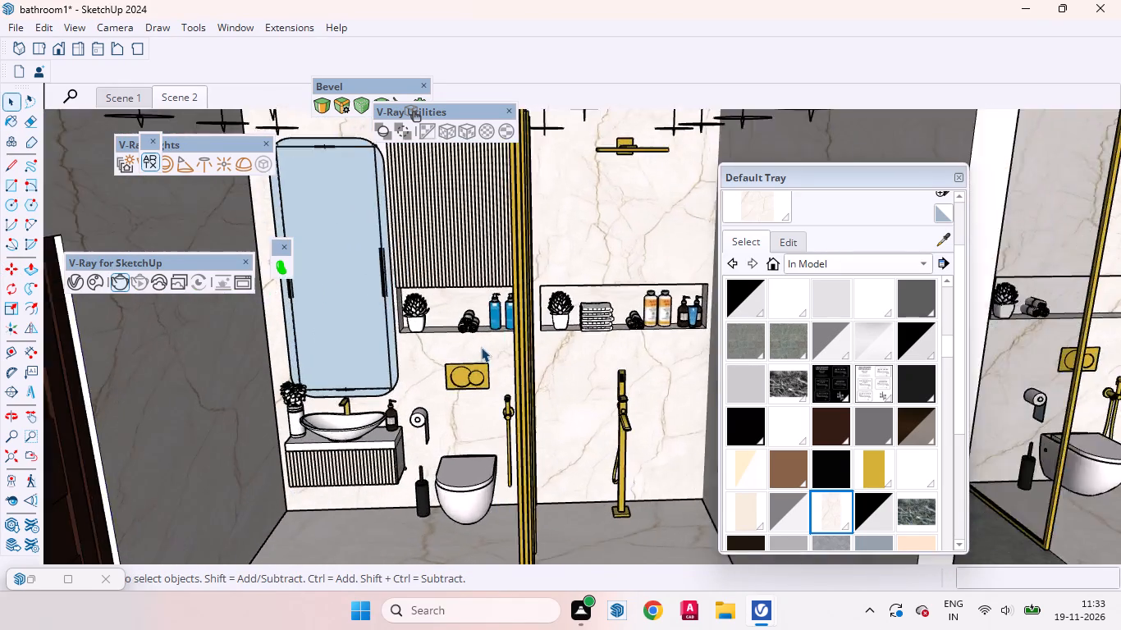
scroll(481, 347, up, 4)
scroll(360, 367, down, 6)
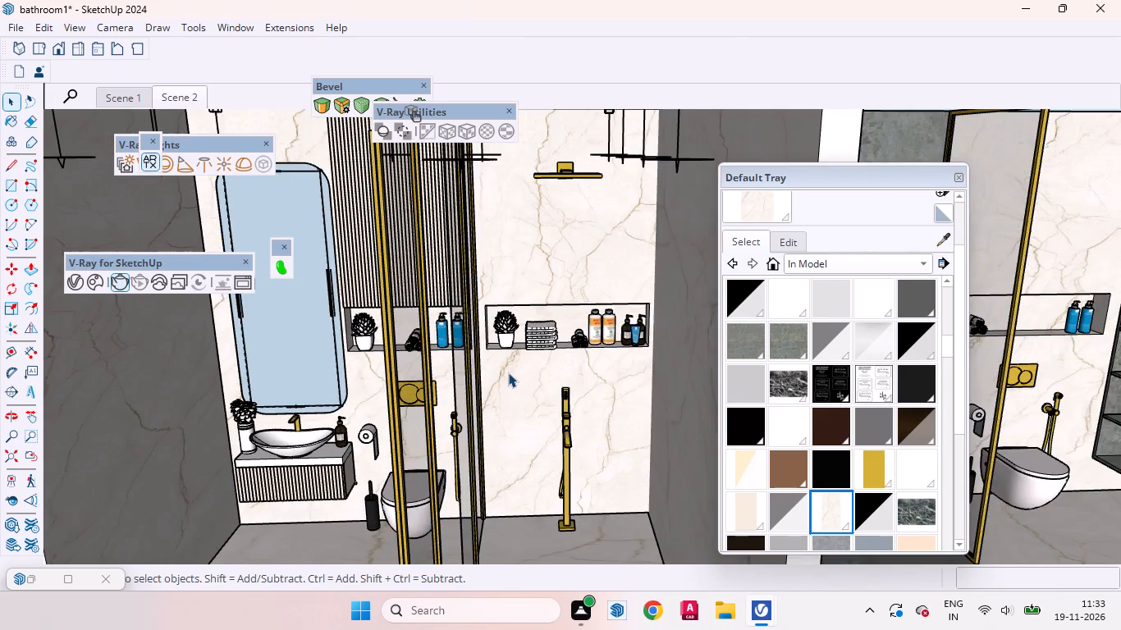
scroll(548, 353, up, 3)
scroll(518, 376, down, 10)
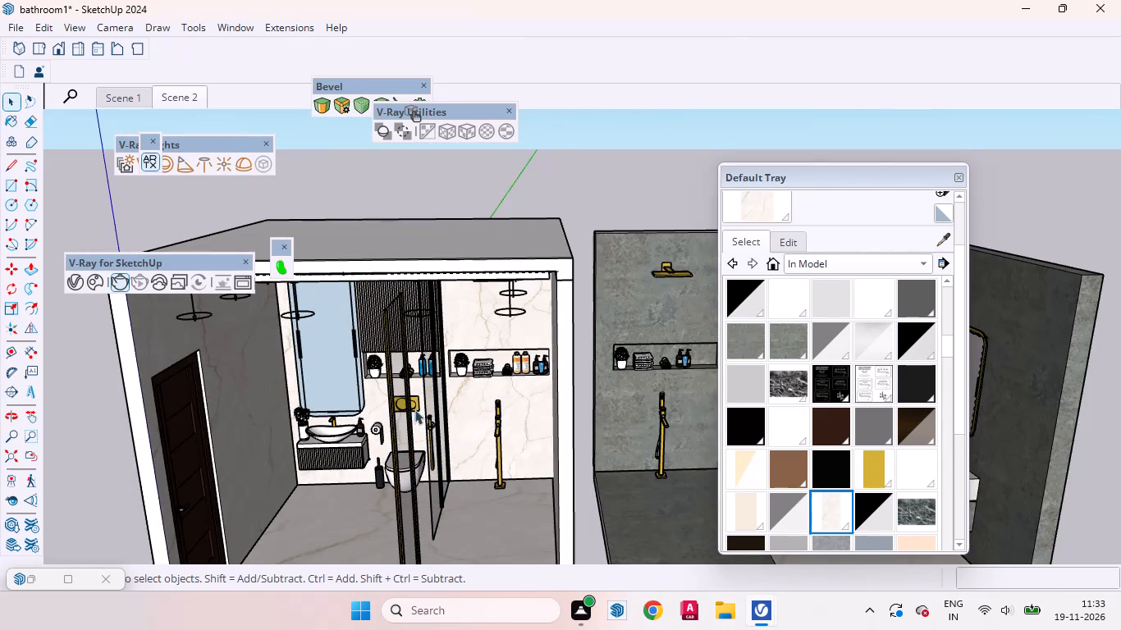
scroll(481, 399, down, 4)
scroll(337, 416, up, 5)
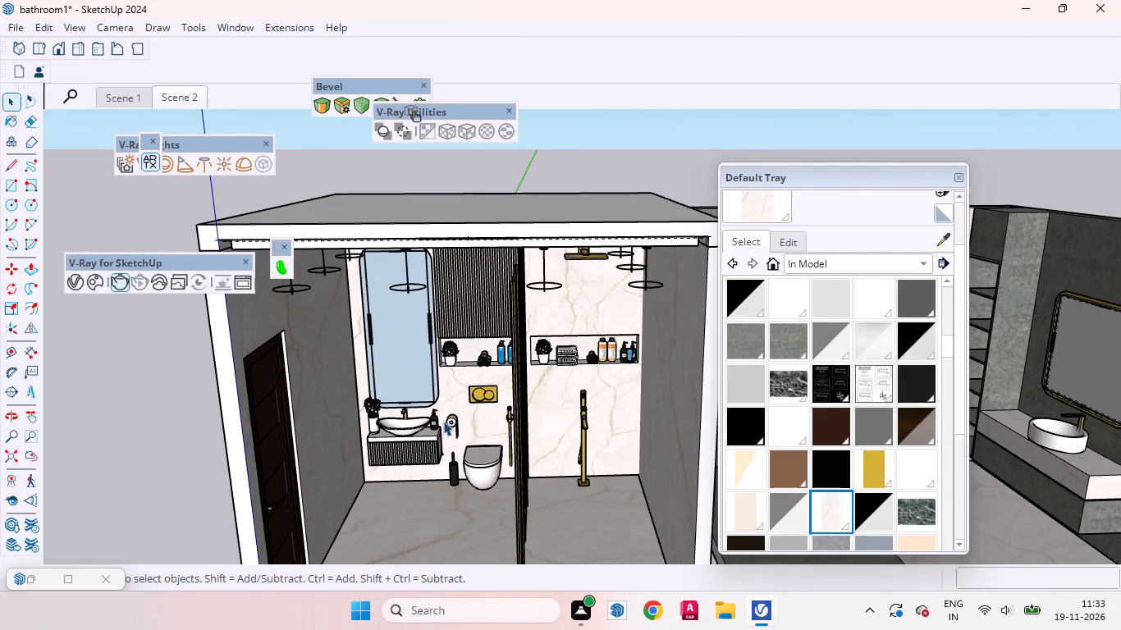
scroll(444, 421, up, 9)
click(430, 425)
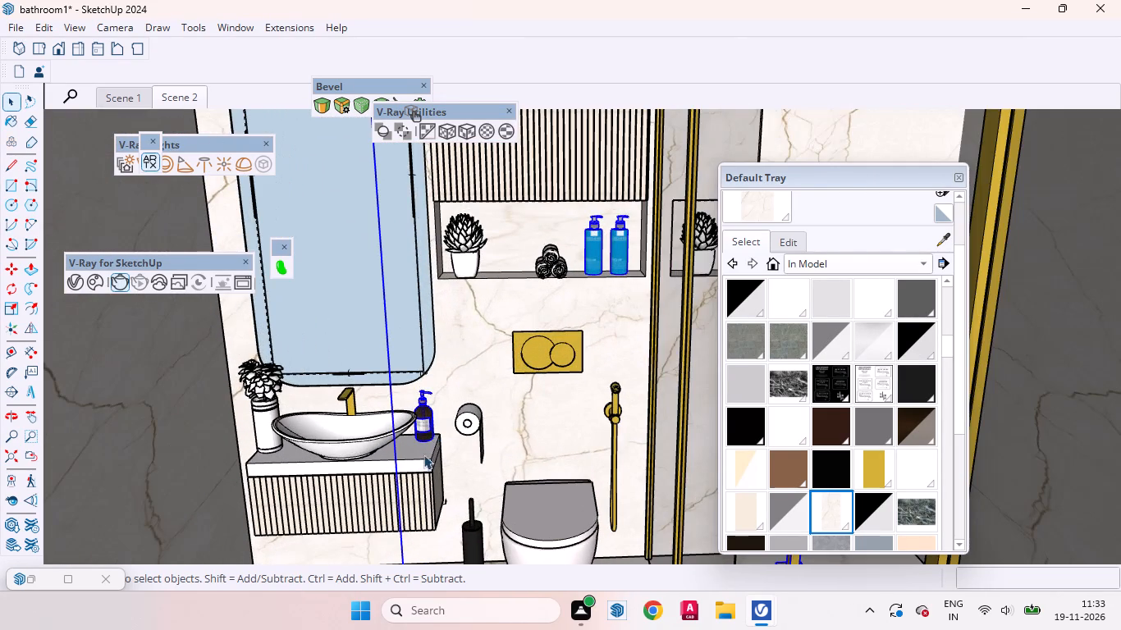
double_click(430, 430)
click(430, 423)
double_click(428, 425)
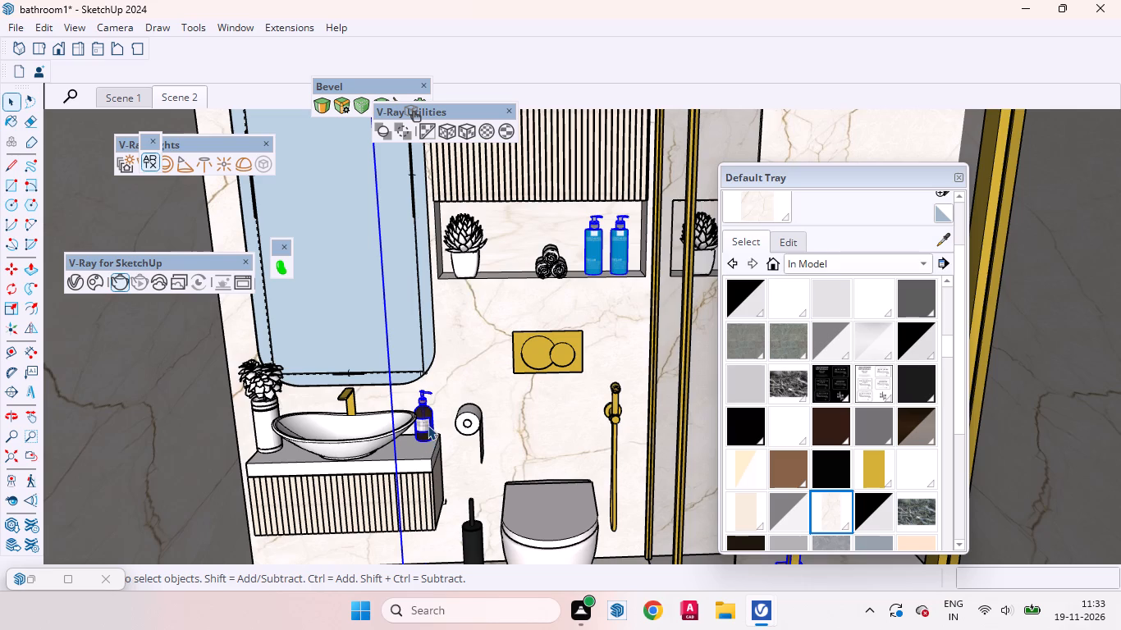
double_click(426, 421)
click(426, 421)
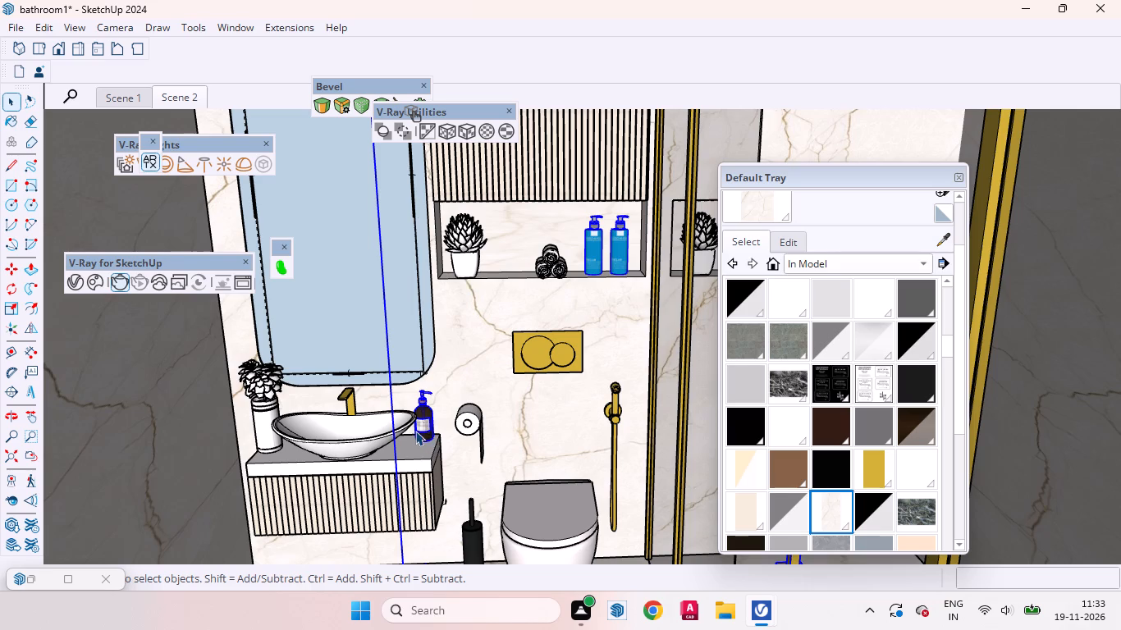
triple_click(420, 425)
click(475, 377)
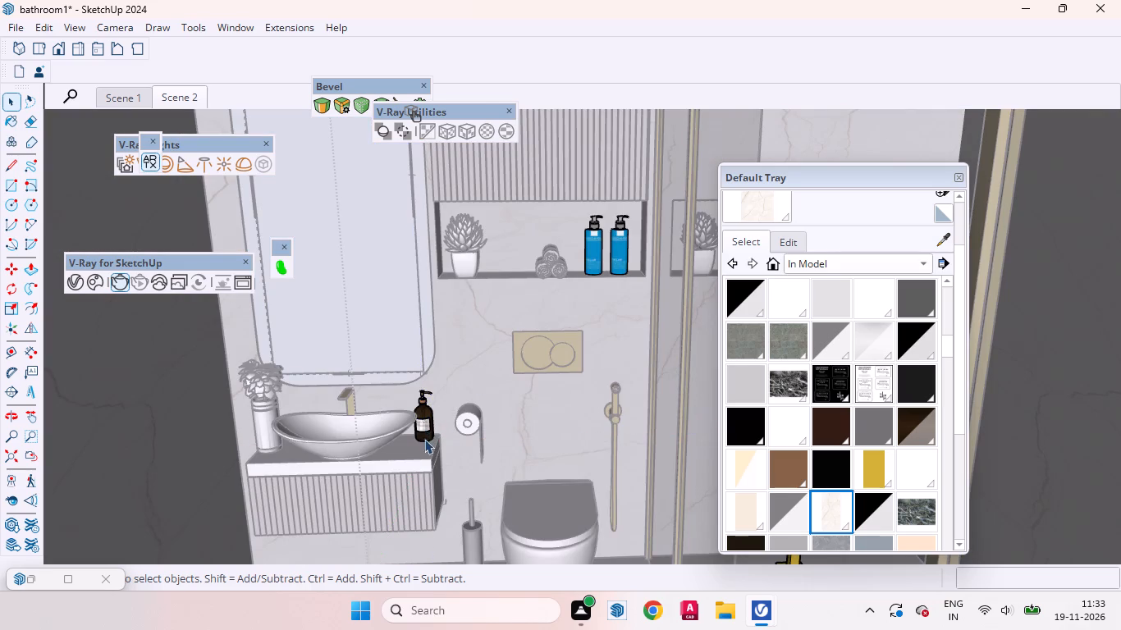
click(424, 432)
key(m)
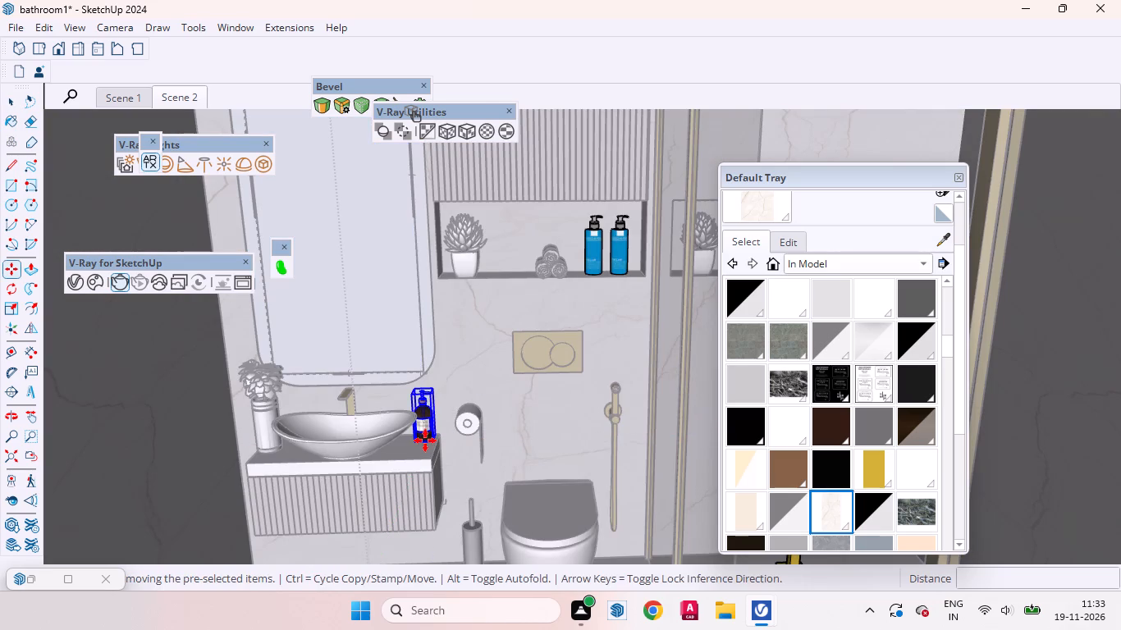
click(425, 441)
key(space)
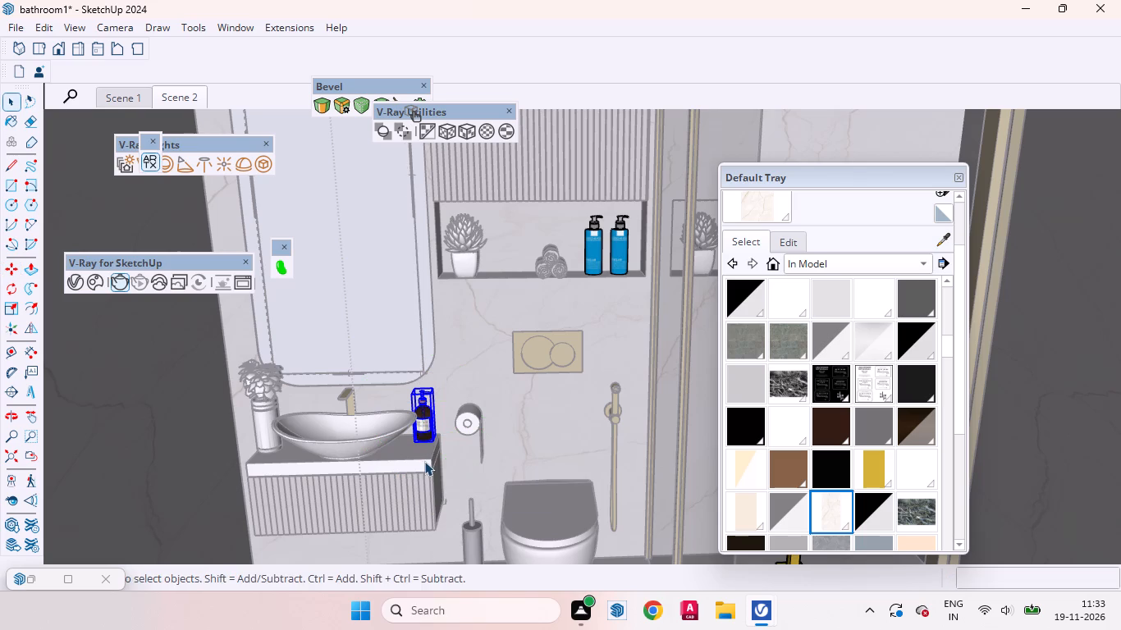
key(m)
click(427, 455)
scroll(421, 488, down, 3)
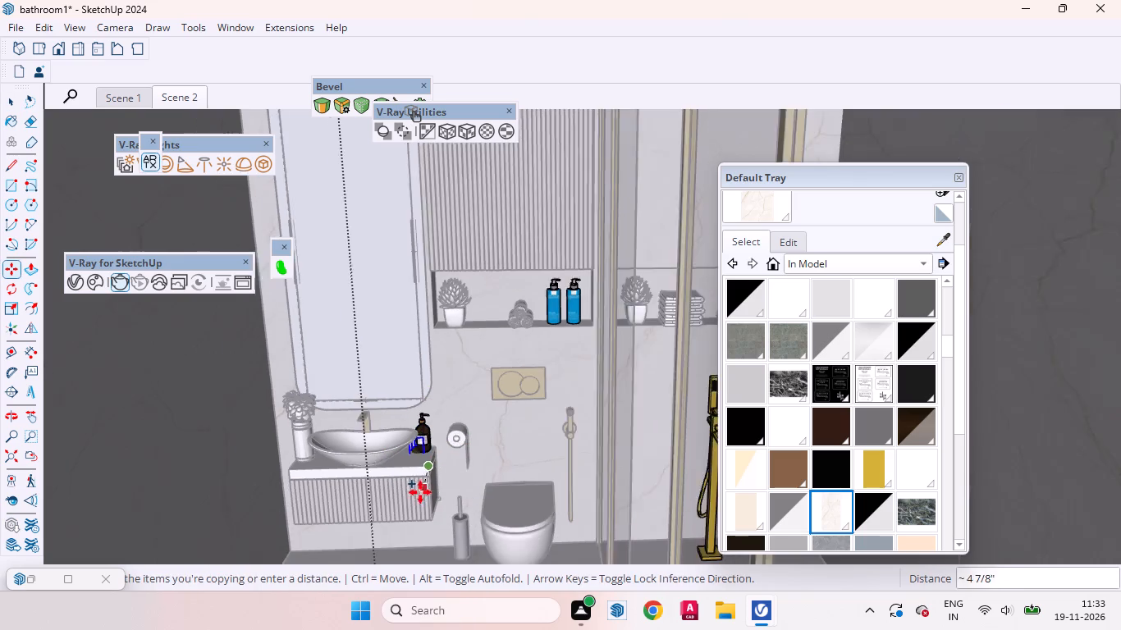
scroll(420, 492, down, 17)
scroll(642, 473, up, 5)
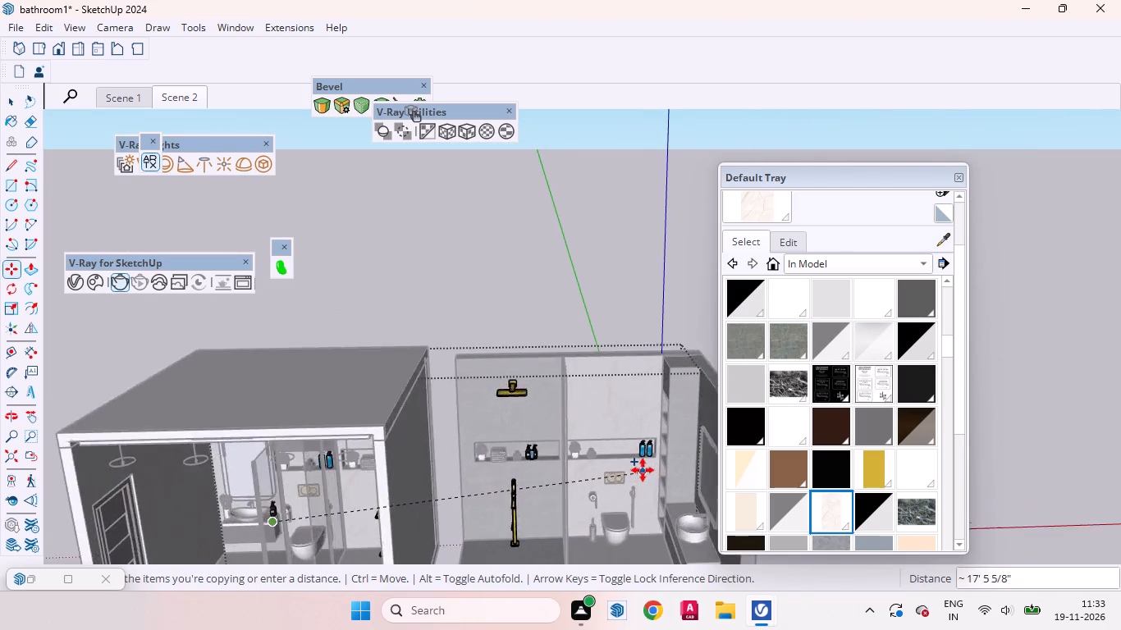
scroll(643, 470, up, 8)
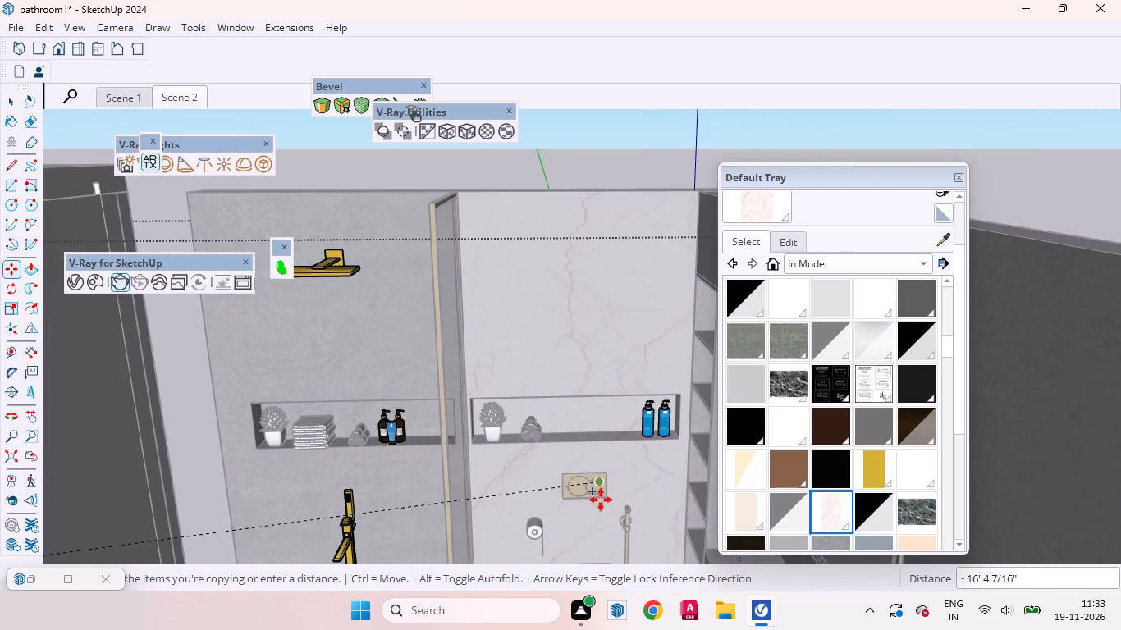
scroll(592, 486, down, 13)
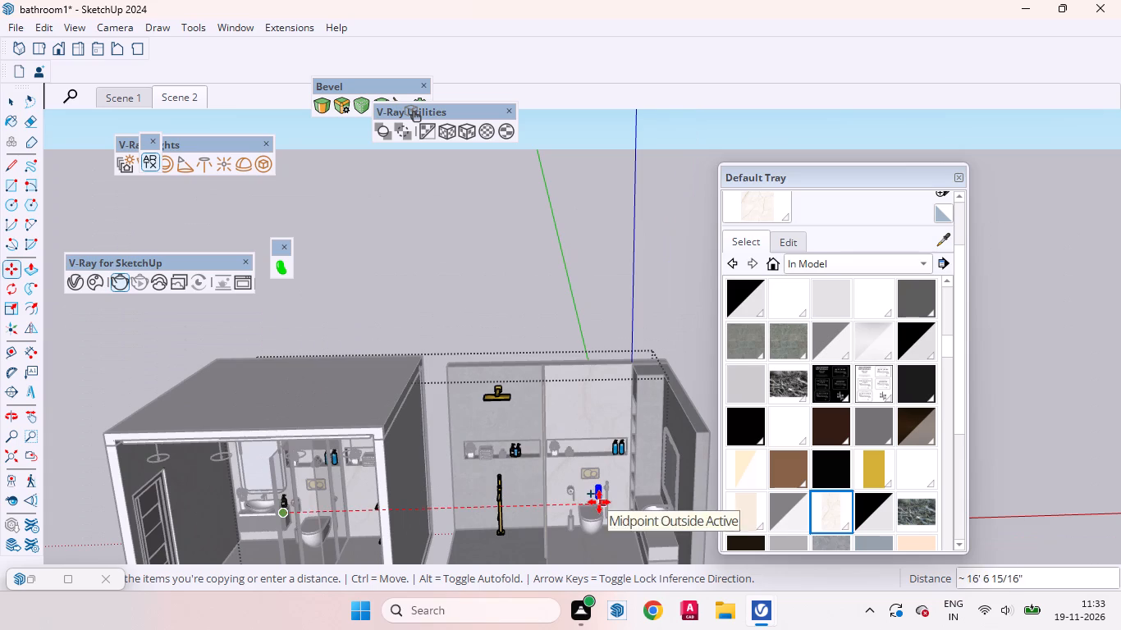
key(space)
Copy the dark pump bottle from the first bathroom's vanity into the second bathroom's marble niche, just beside the rolled towels.
scroll(255, 509, up, 19)
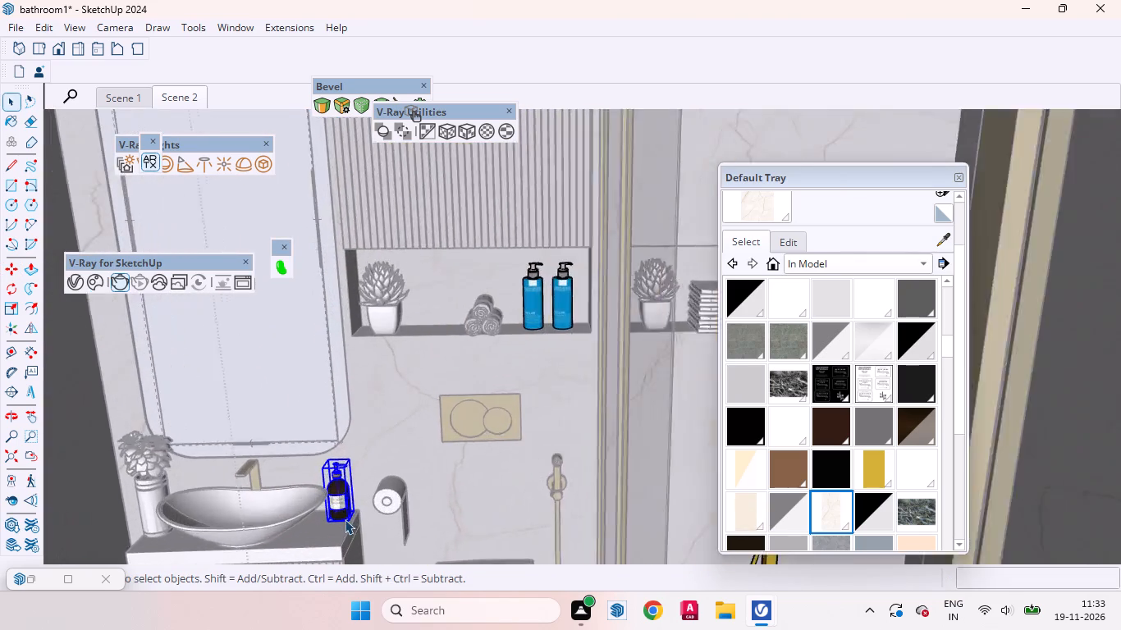
scroll(345, 519, up, 5)
key(m)
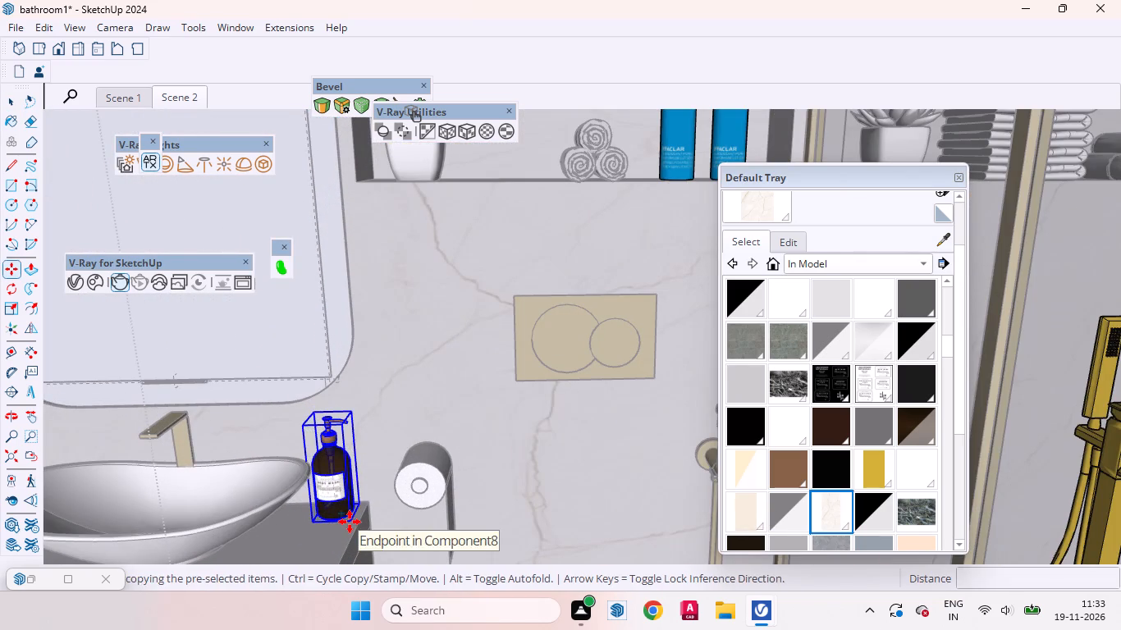
click(350, 522)
scroll(364, 557, down, 15)
scroll(410, 479, down, 2)
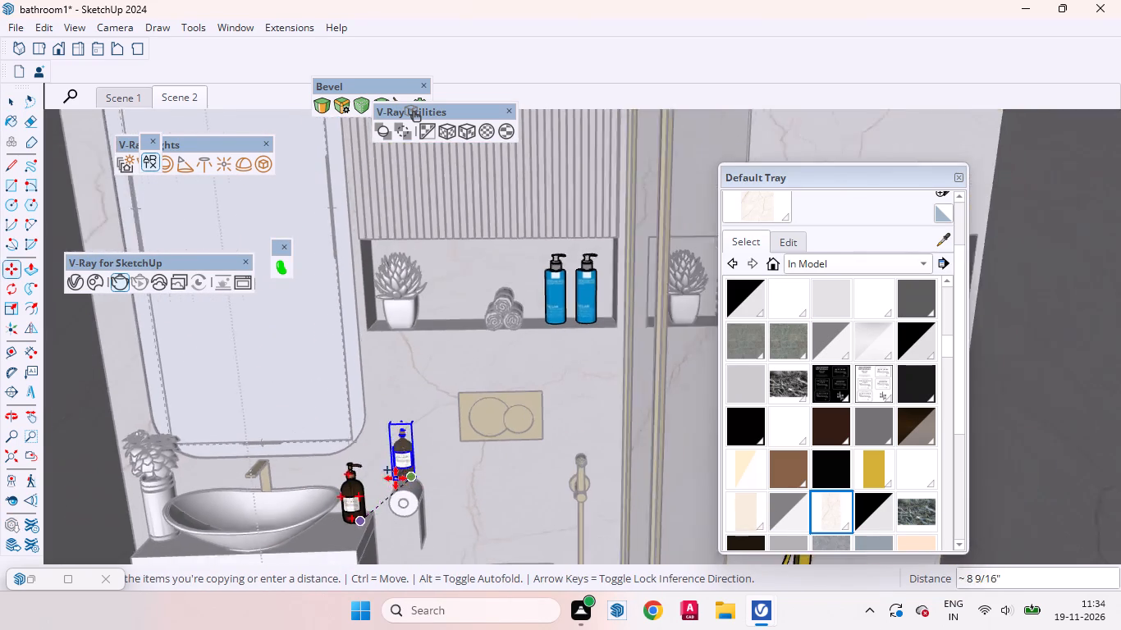
scroll(396, 478, down, 20)
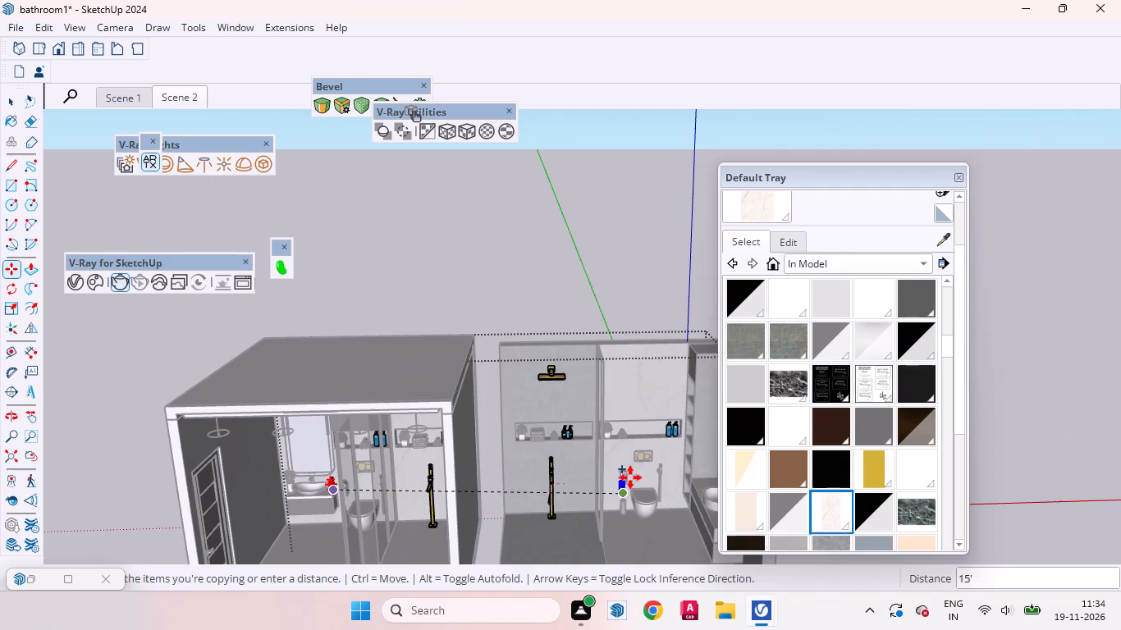
scroll(666, 435, up, 20)
scroll(666, 435, up, 2)
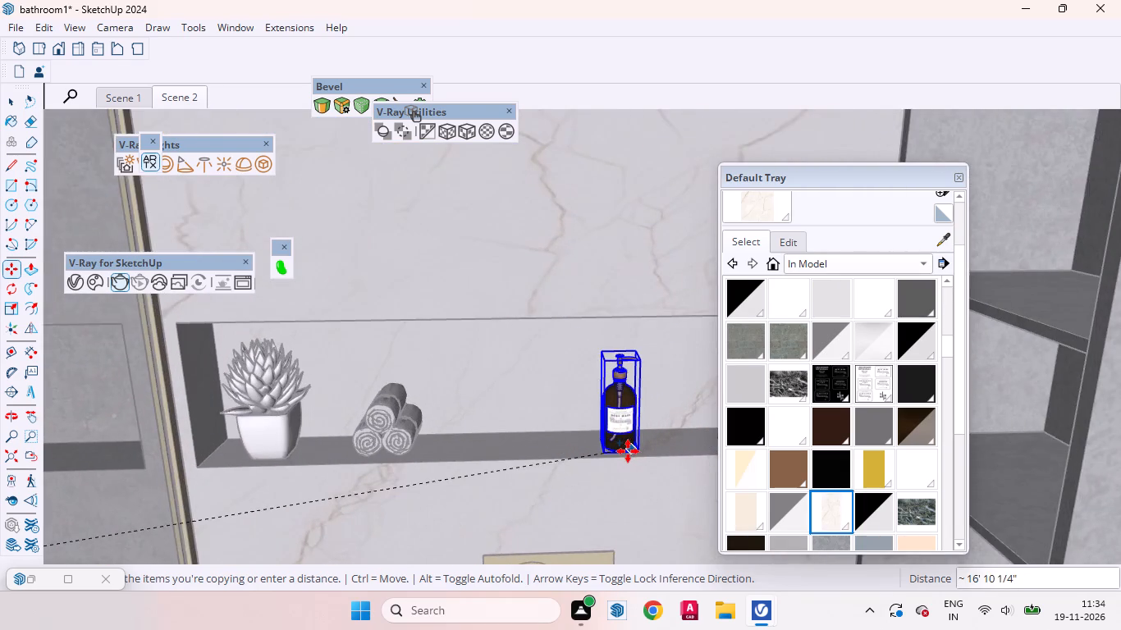
scroll(628, 451, up, 2)
scroll(589, 456, down, 6)
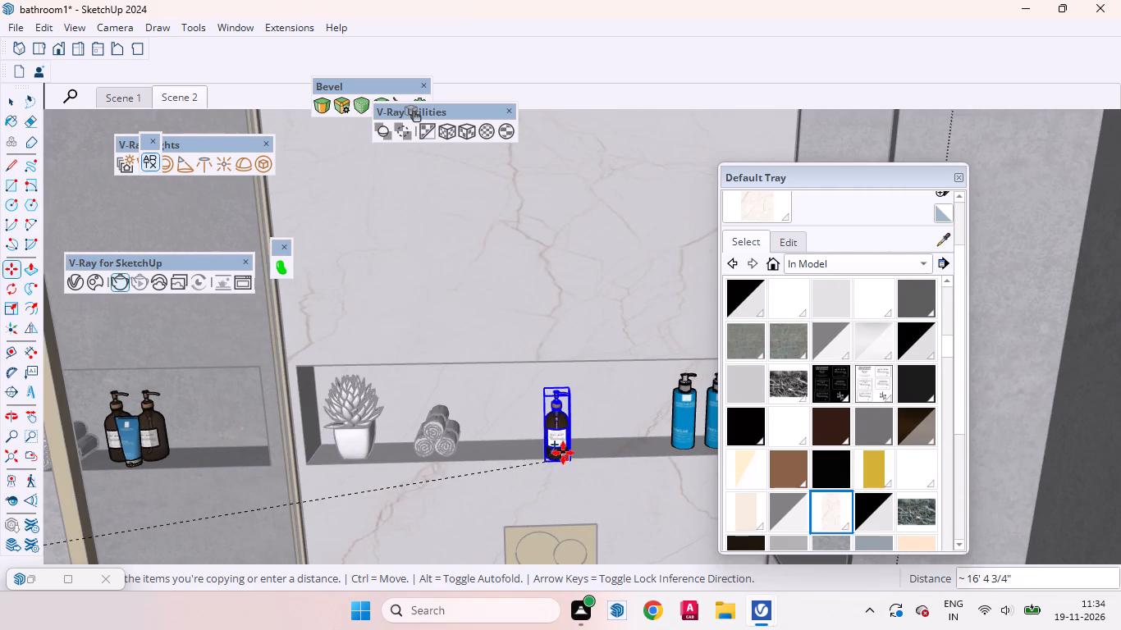
click(498, 450)
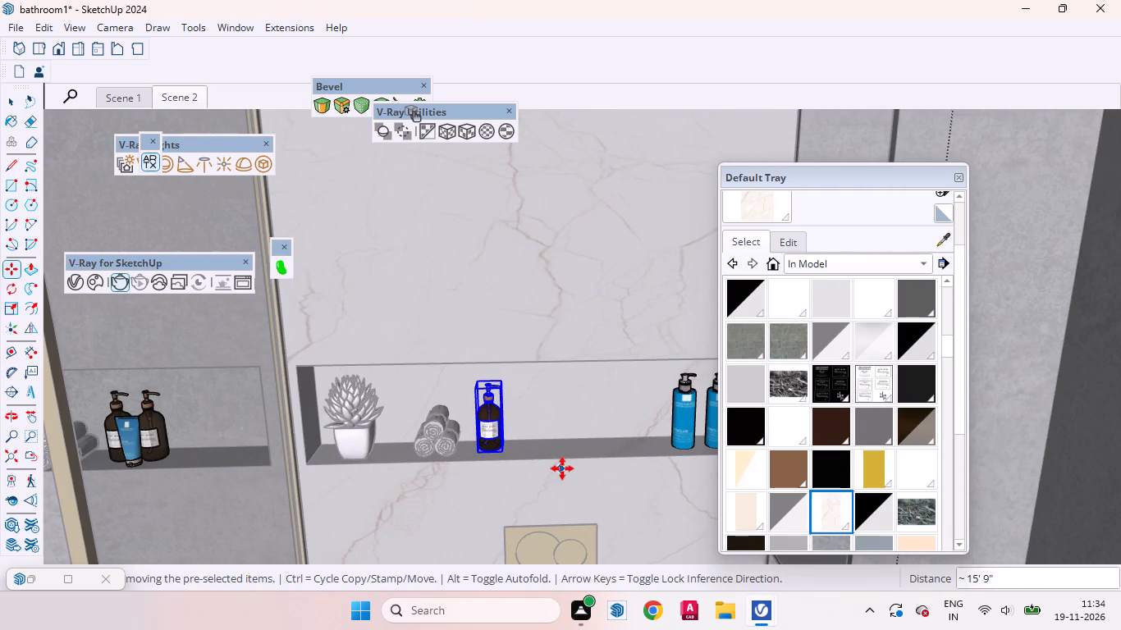
Copy the dark pump bottle about 3 3/4" along the marble niche's shelf, away from the rolled towels, and close the open group.
key(space)
key(m)
scroll(507, 450, up, 14)
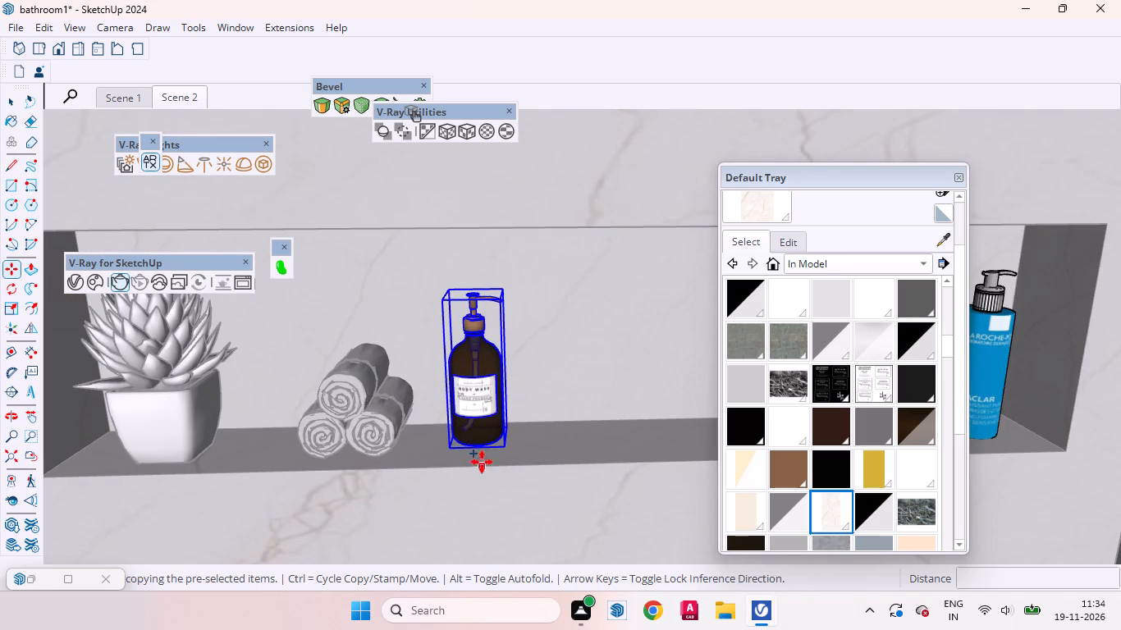
click(479, 464)
click(554, 468)
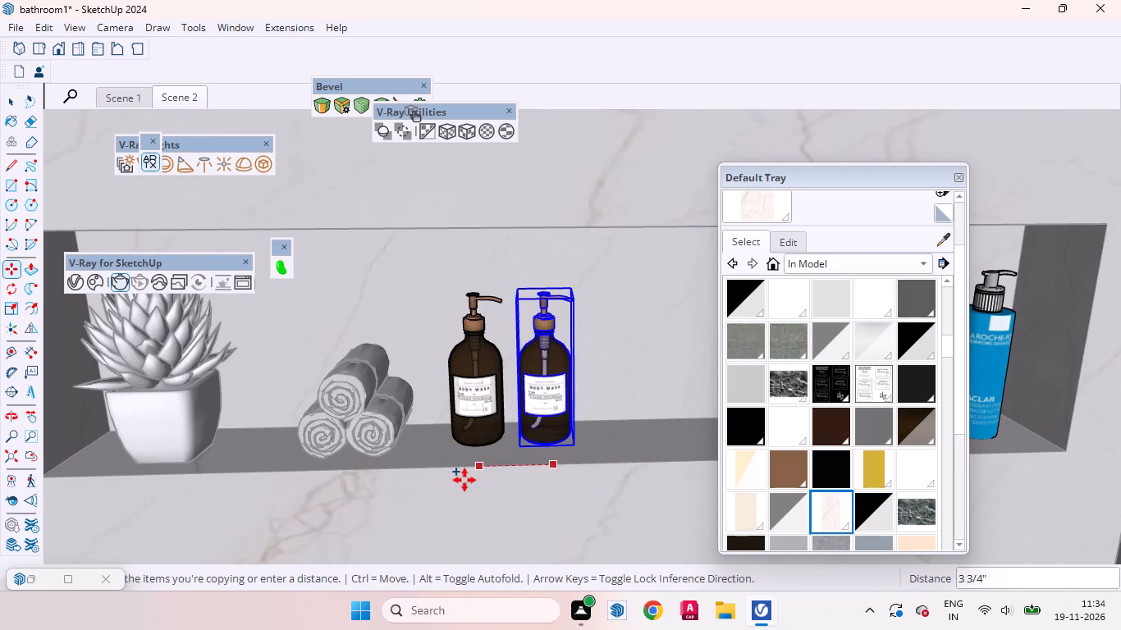
key(space)
scroll(530, 433, down, 16)
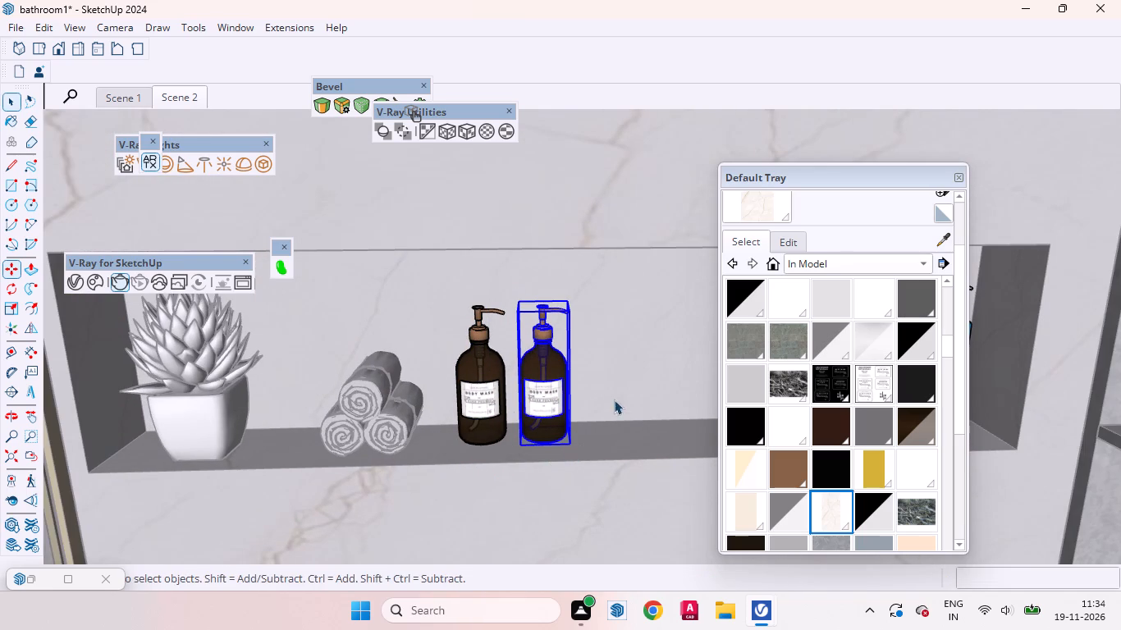
scroll(508, 429, down, 7)
scroll(584, 376, down, 7)
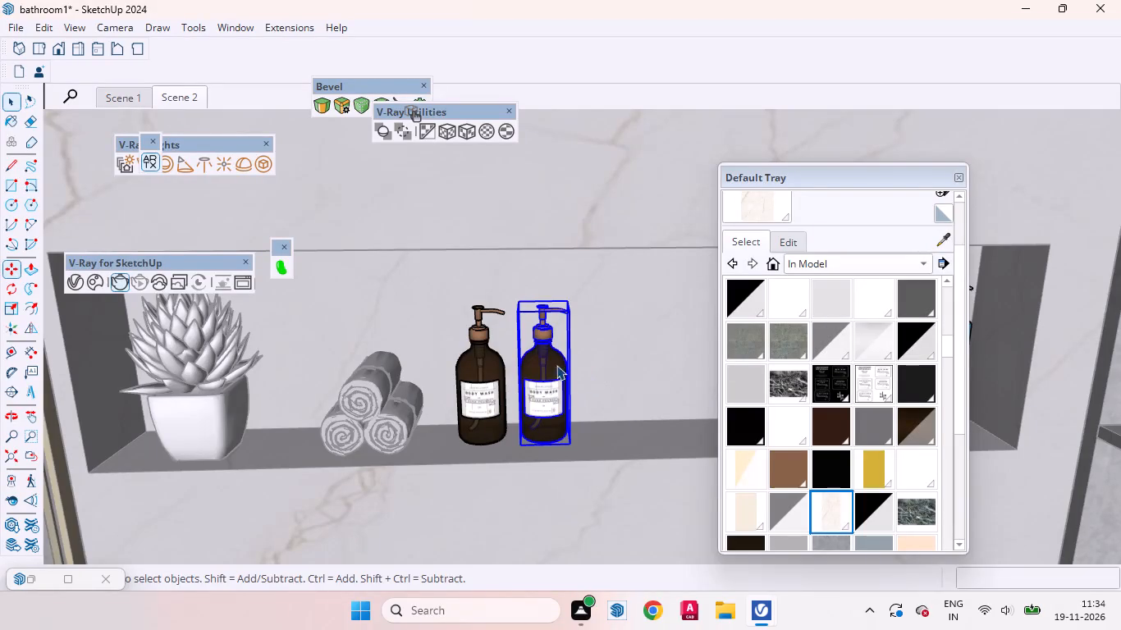
scroll(556, 365, down, 4)
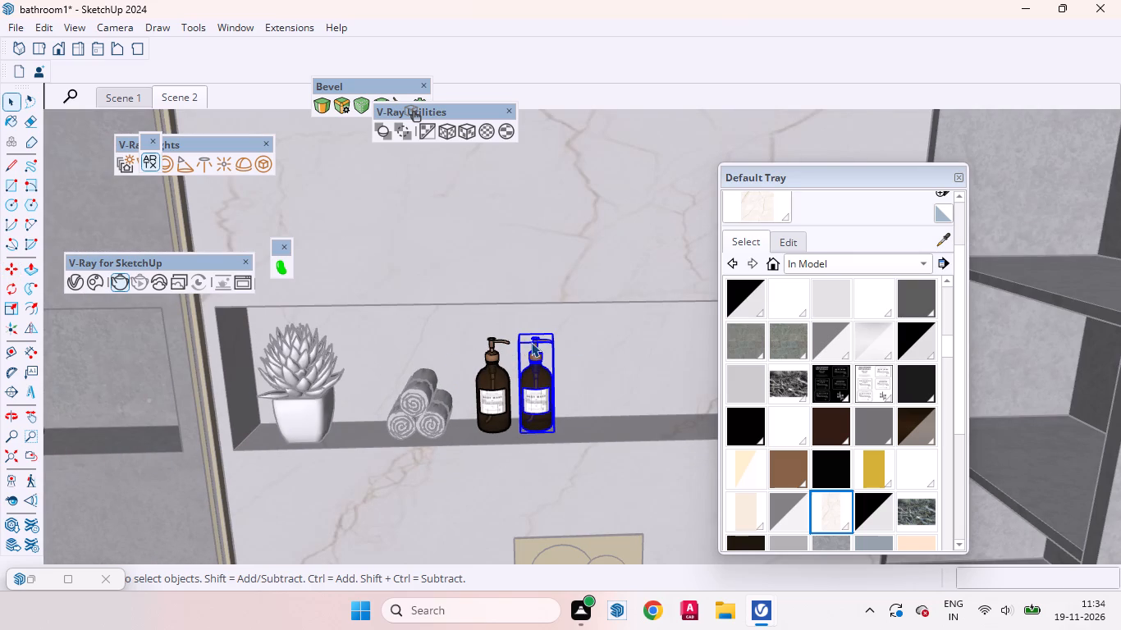
scroll(561, 353, down, 7)
scroll(556, 366, up, 1)
scroll(556, 367, down, 10)
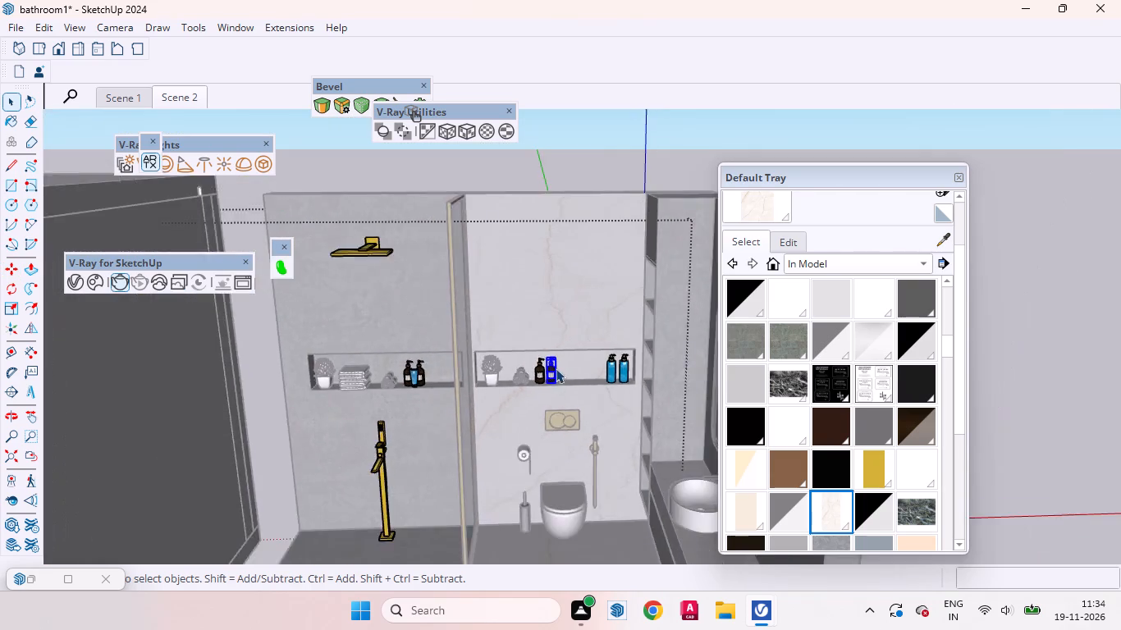
scroll(556, 368, down, 2)
scroll(556, 368, up, 1)
scroll(556, 368, down, 4)
scroll(556, 368, up, 1)
scroll(556, 370, down, 4)
double_click(661, 278)
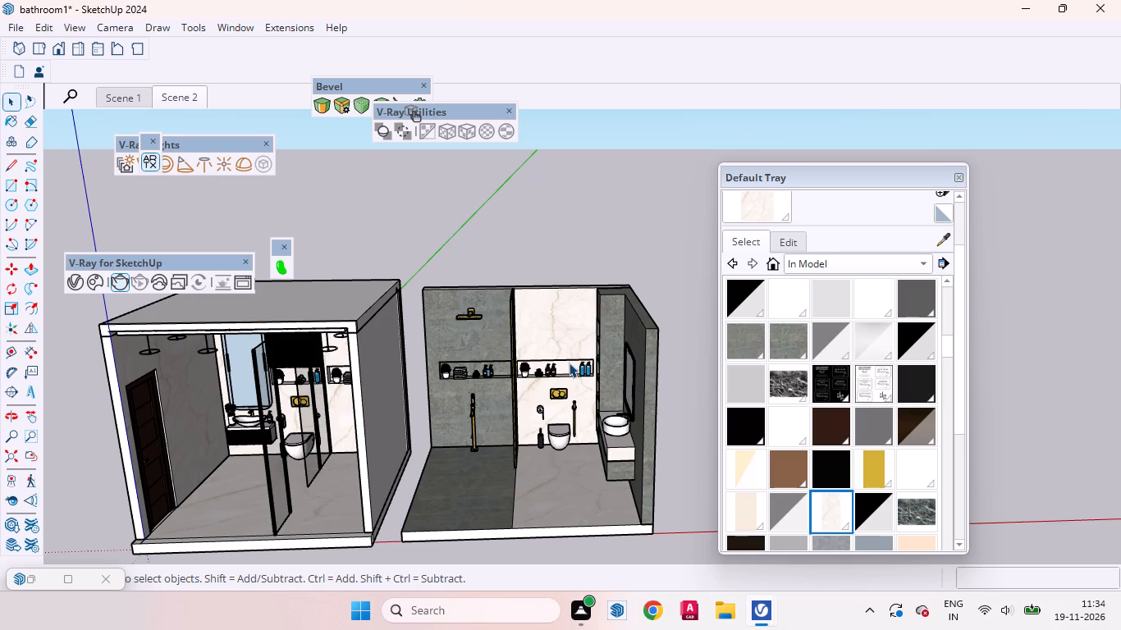
Examine the second bathroom's shower and toilet walls with their dressed niches from the front.
scroll(547, 450, up, 6)
scroll(523, 478, down, 3)
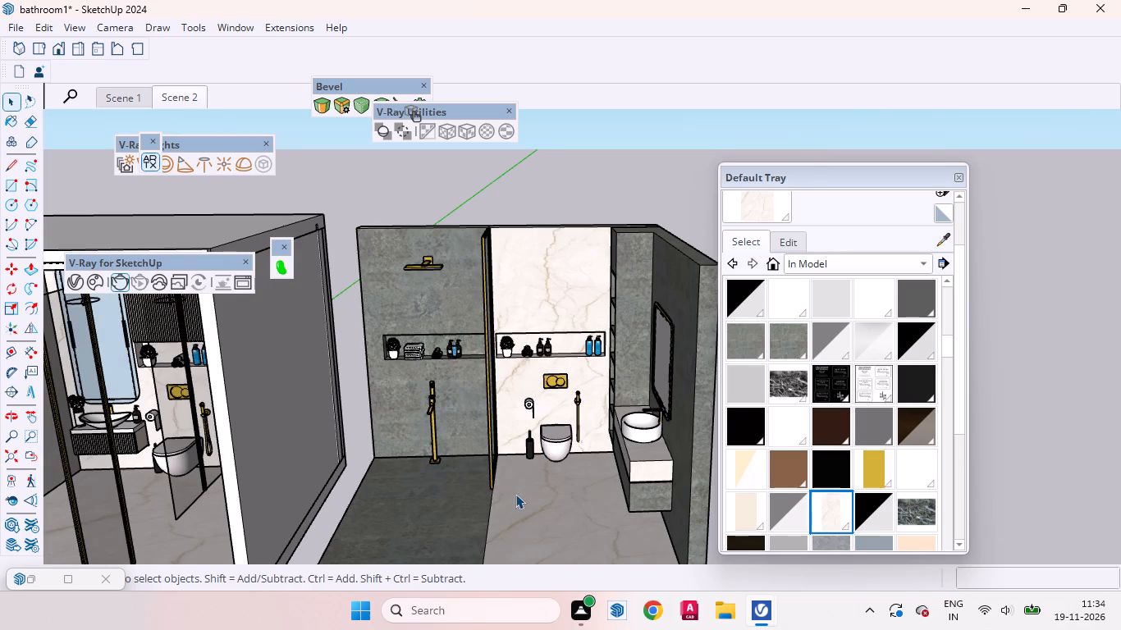
scroll(502, 458, up, 2)
middle_drag(503, 466, 496, 407)
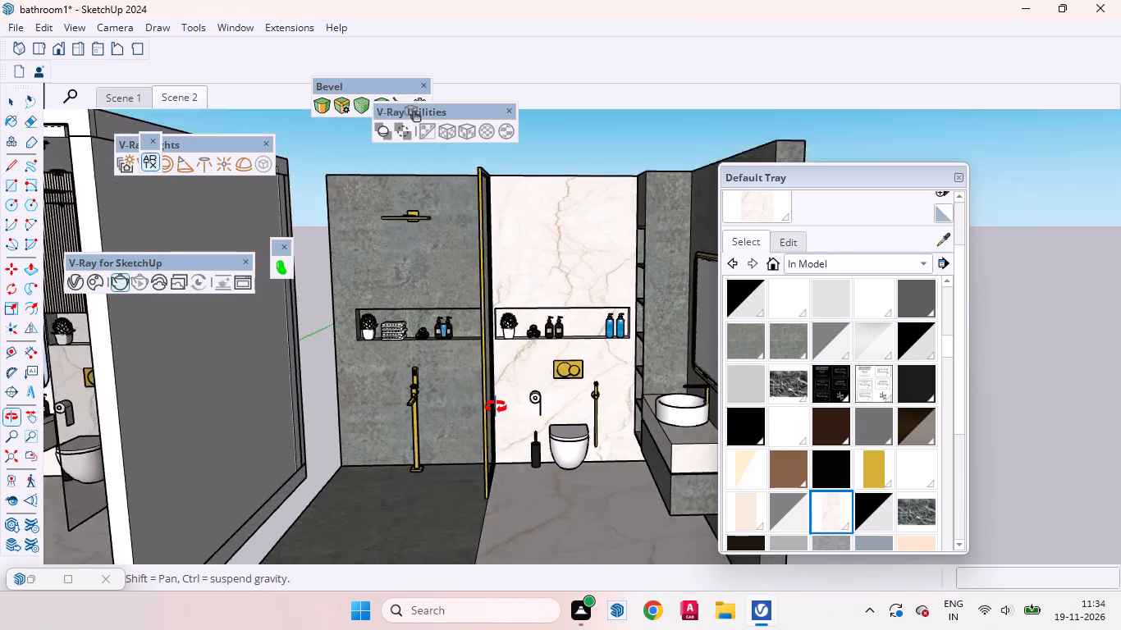
middle_drag(496, 407, 499, 405)
scroll(500, 422, up, 1)
scroll(517, 456, down, 1)
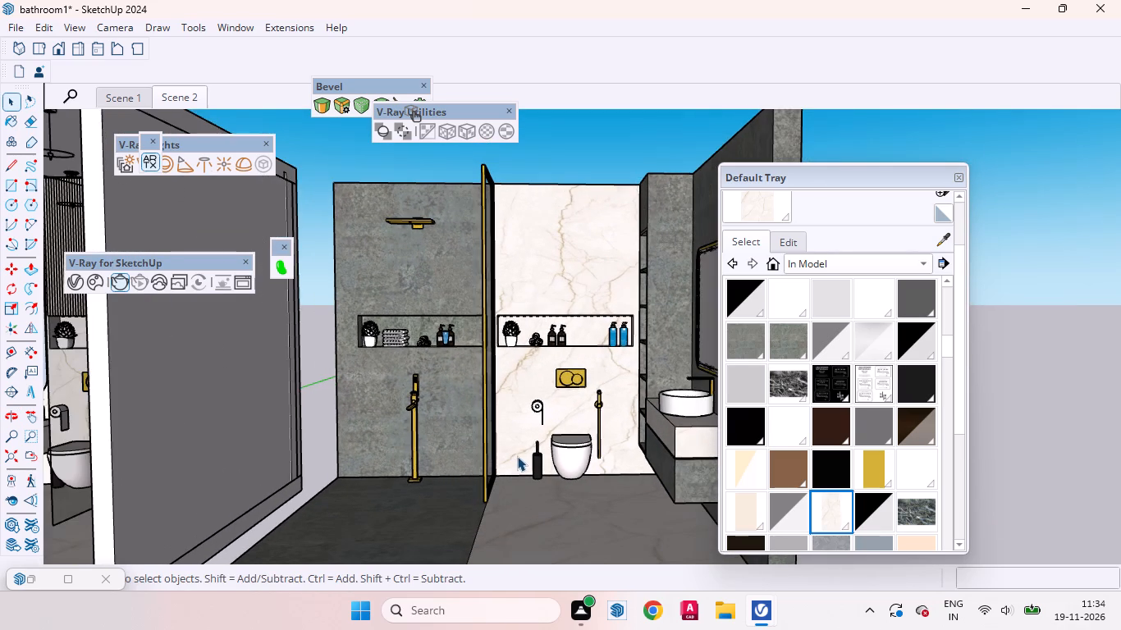
scroll(519, 440, up, 1)
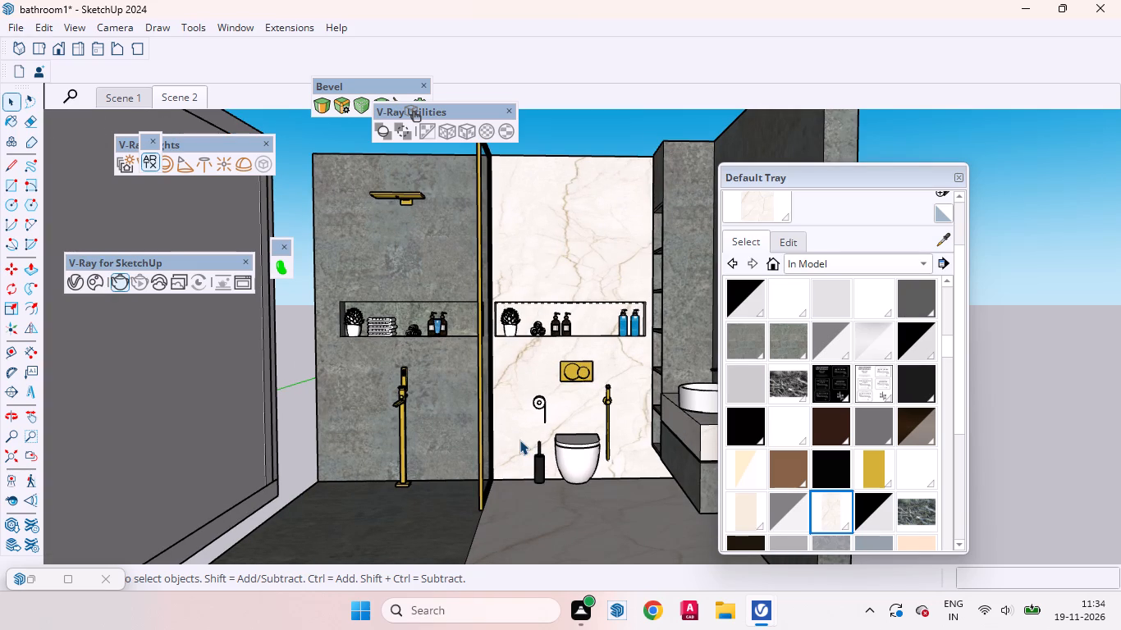
scroll(507, 444, up, 1)
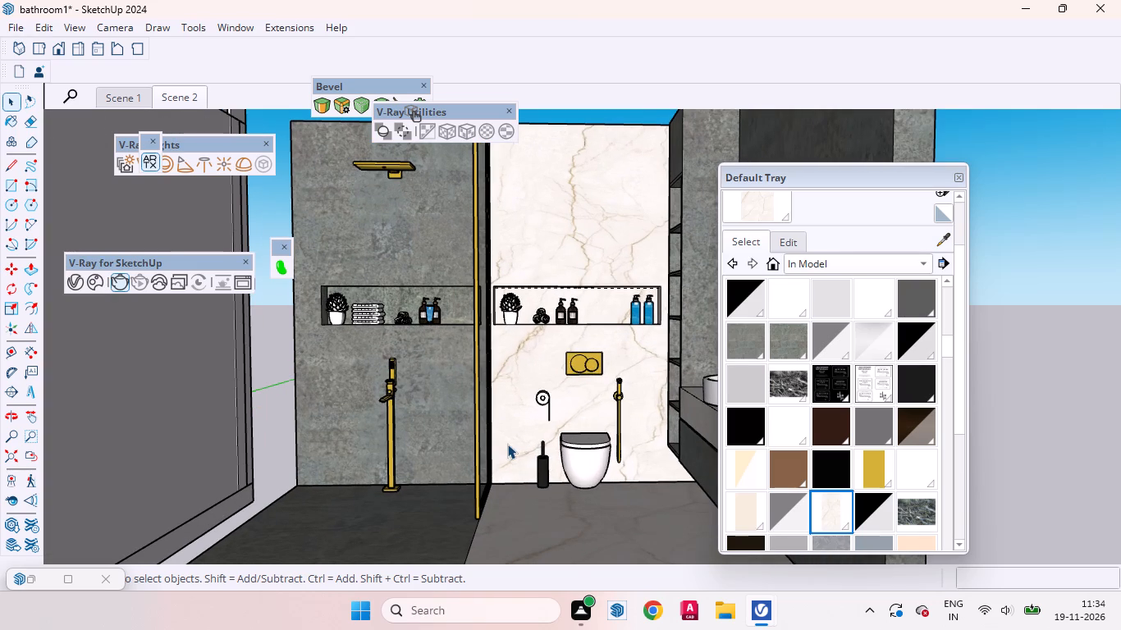
Move the Default Tray aside to uncover the second bathroom's vanity area.
drag(842, 175, 952, 205)
drag(952, 205, 1048, 235)
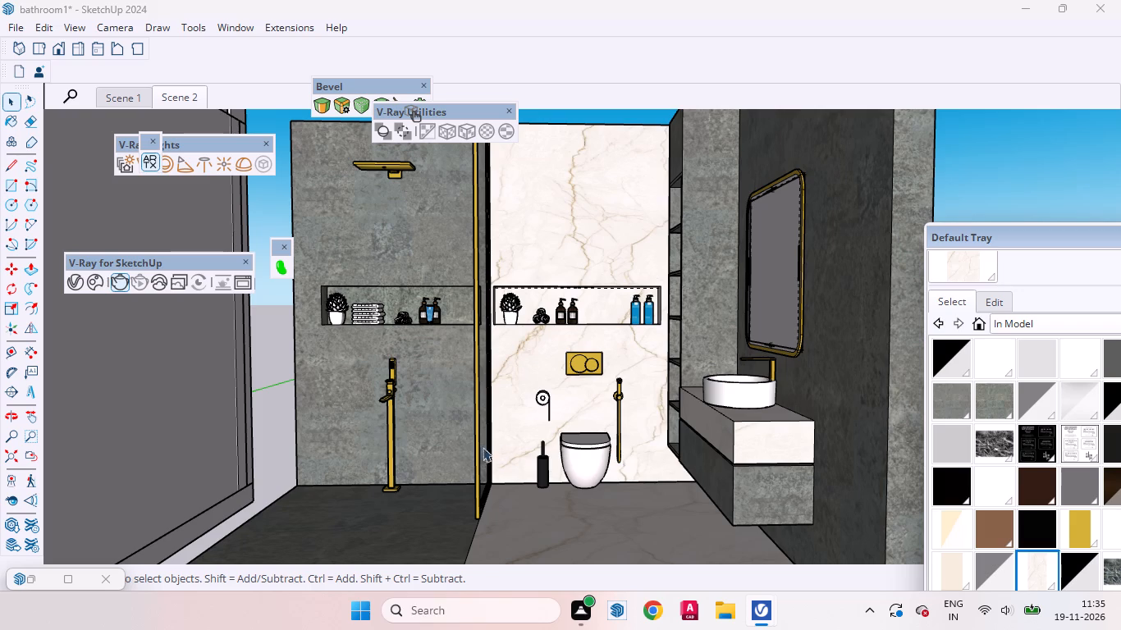
Open the bottles' group and move the second dark pump bottle from the marble niche onto the vanity counter beside the basin.
scroll(433, 465, down, 1)
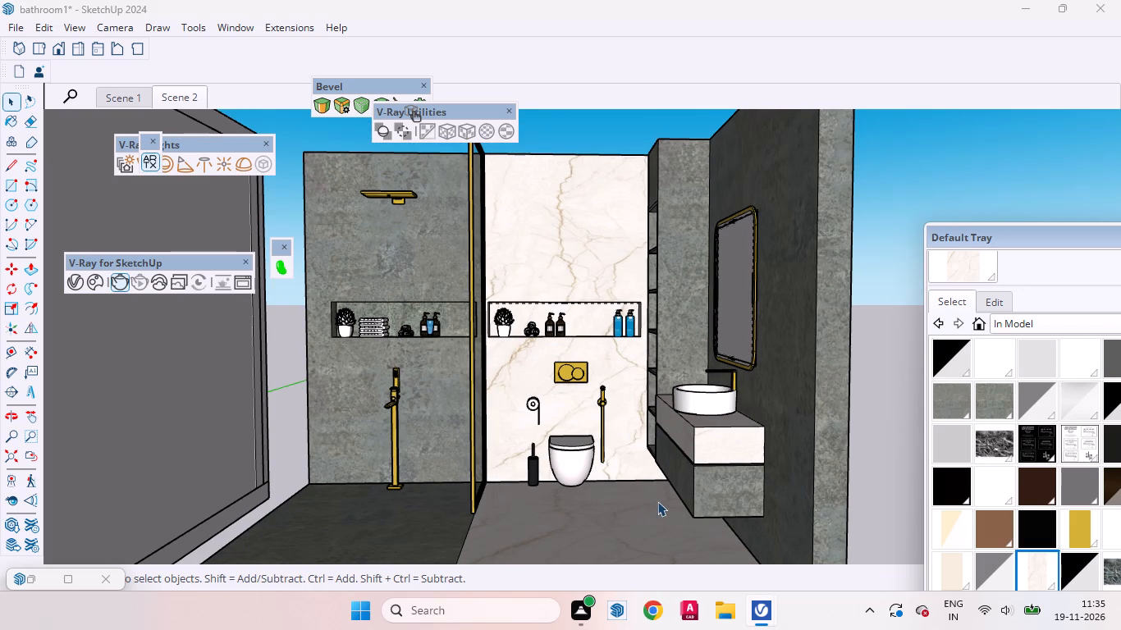
scroll(688, 499, up, 2)
middle_drag(674, 415, 830, 497)
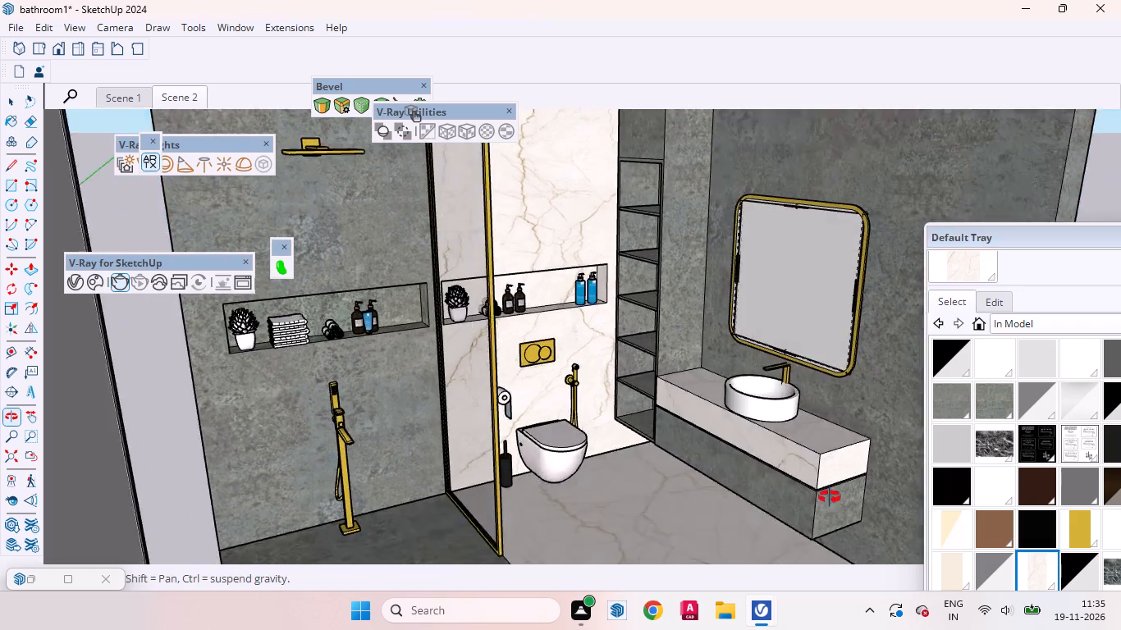
middle_drag(830, 497, 844, 537)
scroll(552, 310, up, 11)
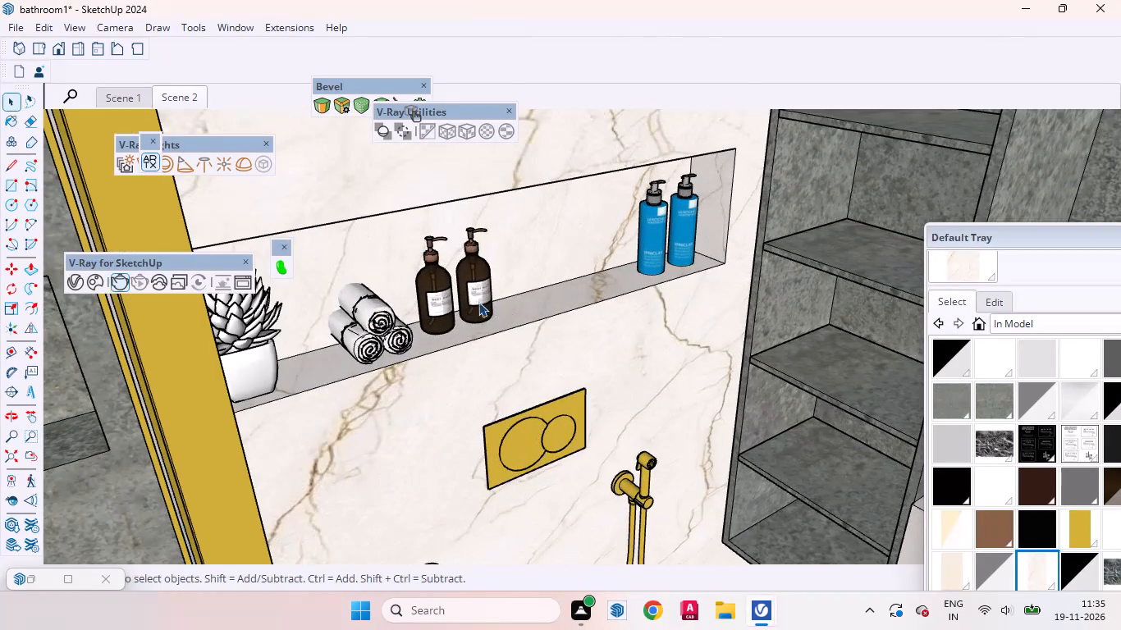
click(478, 301)
double_click(483, 295)
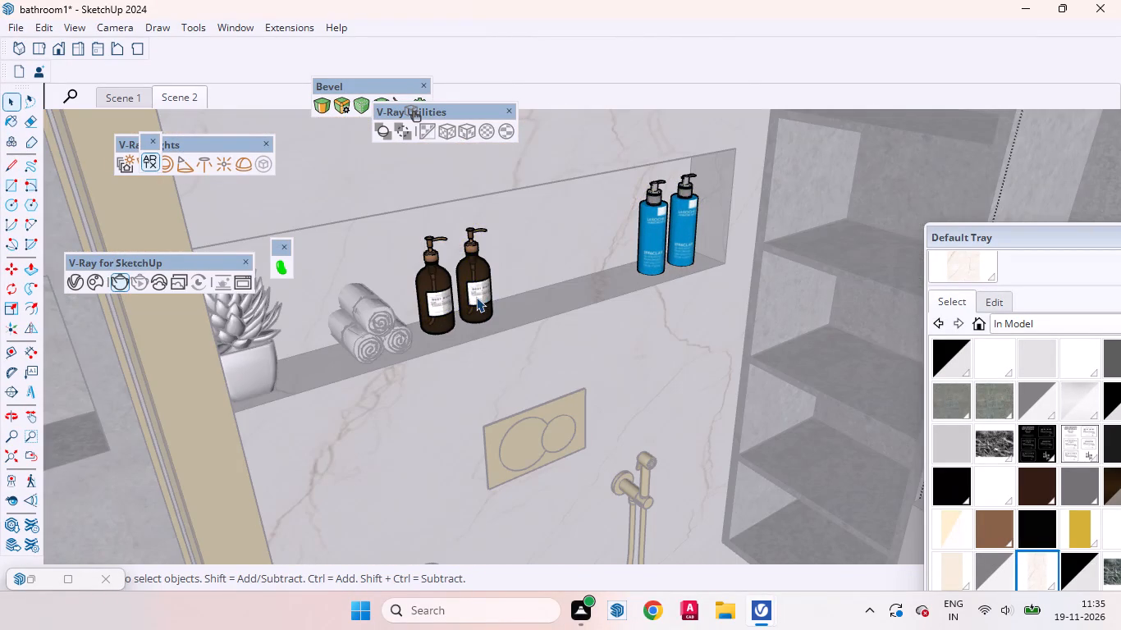
click(476, 297)
key(m)
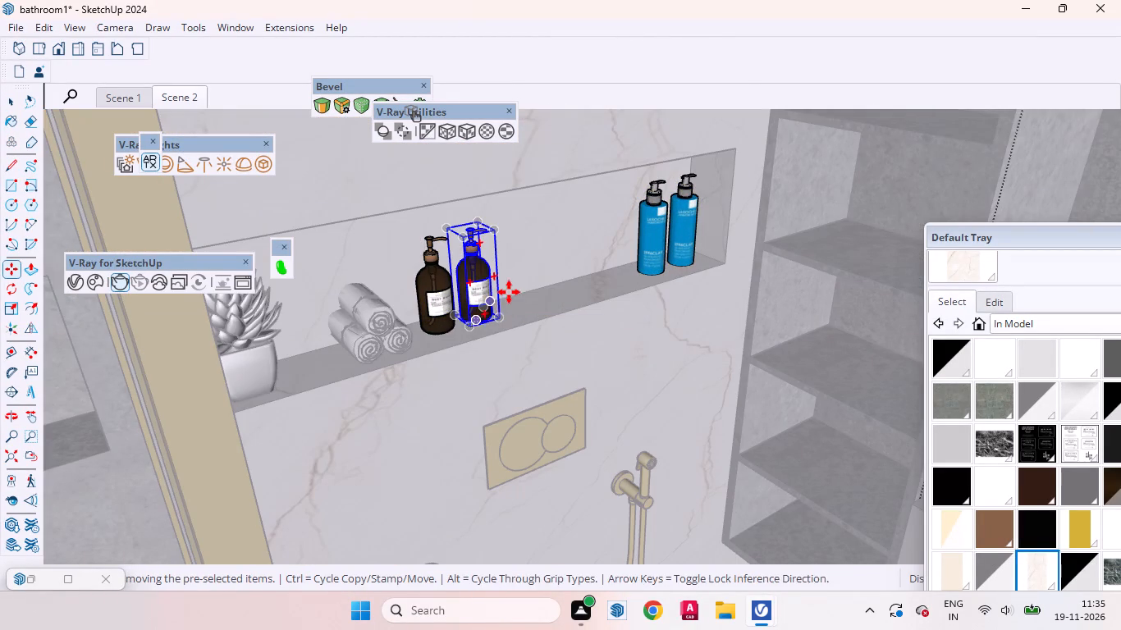
click(505, 321)
scroll(412, 404, down, 10)
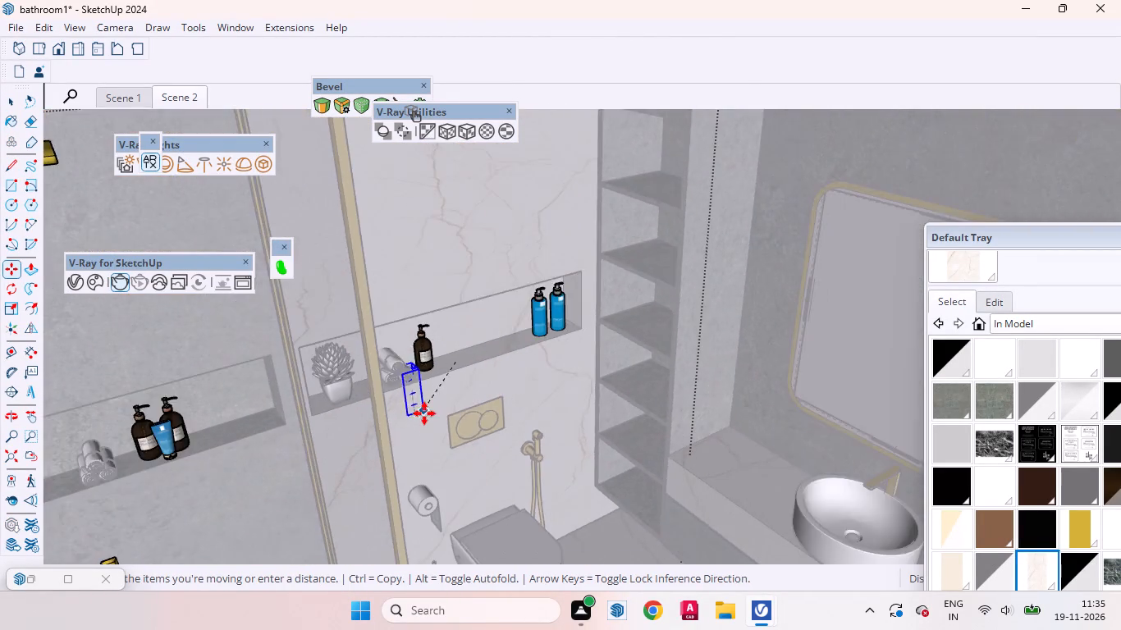
scroll(424, 413, down, 8)
scroll(621, 496, up, 11)
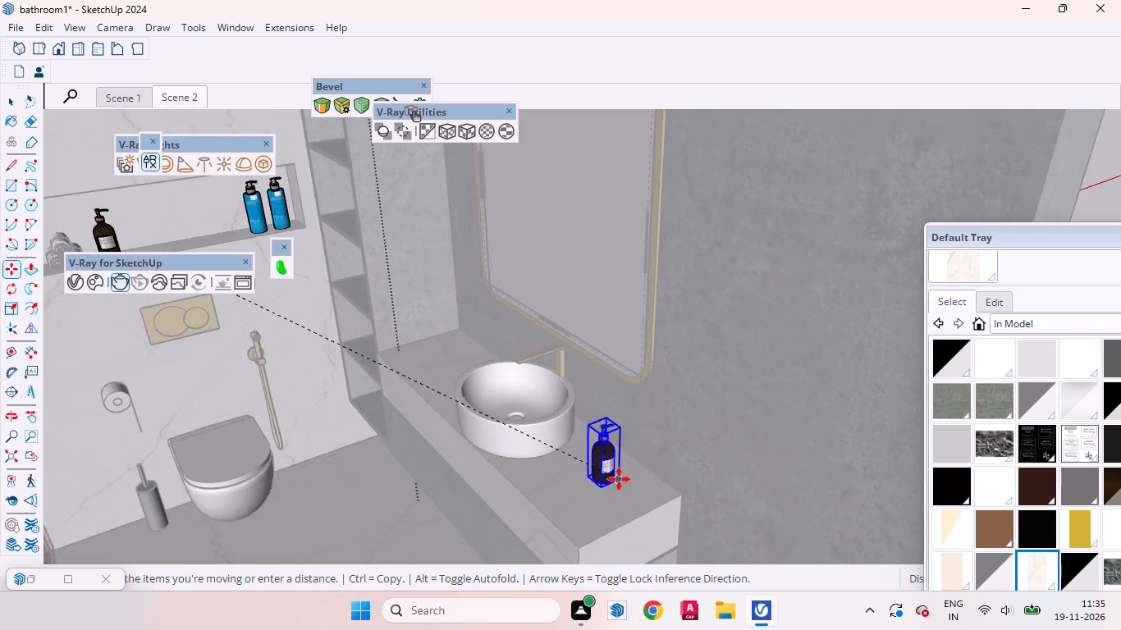
scroll(619, 479, up, 5)
click(605, 450)
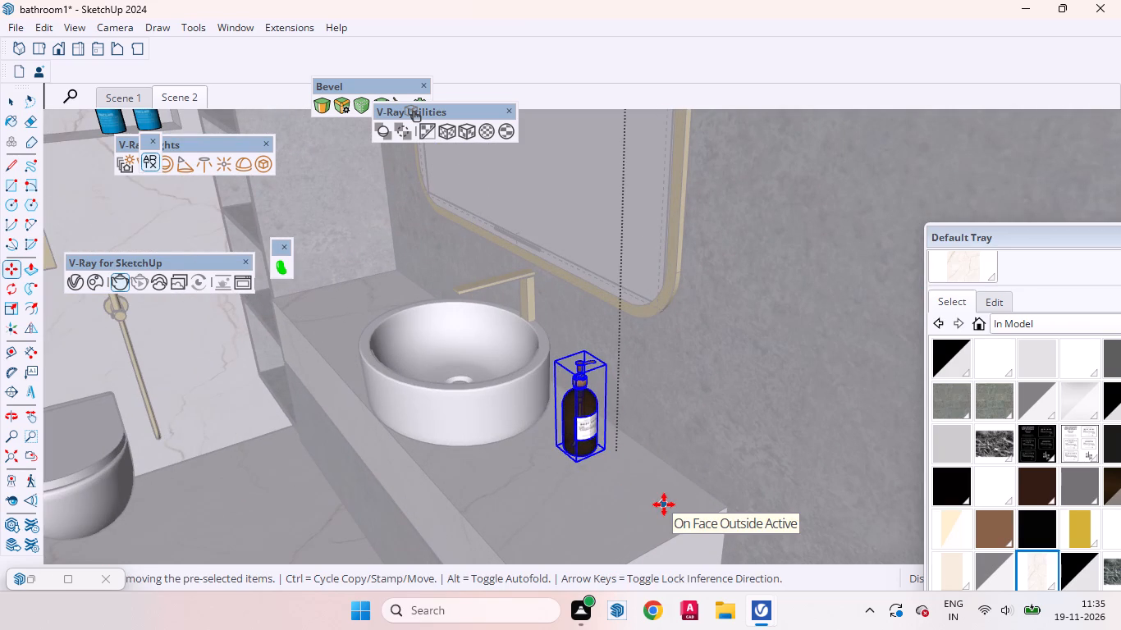
Rotate the pump bottle on the vanity counter by 90 degrees about its base corner.
key(q)
scroll(597, 507, up, 7)
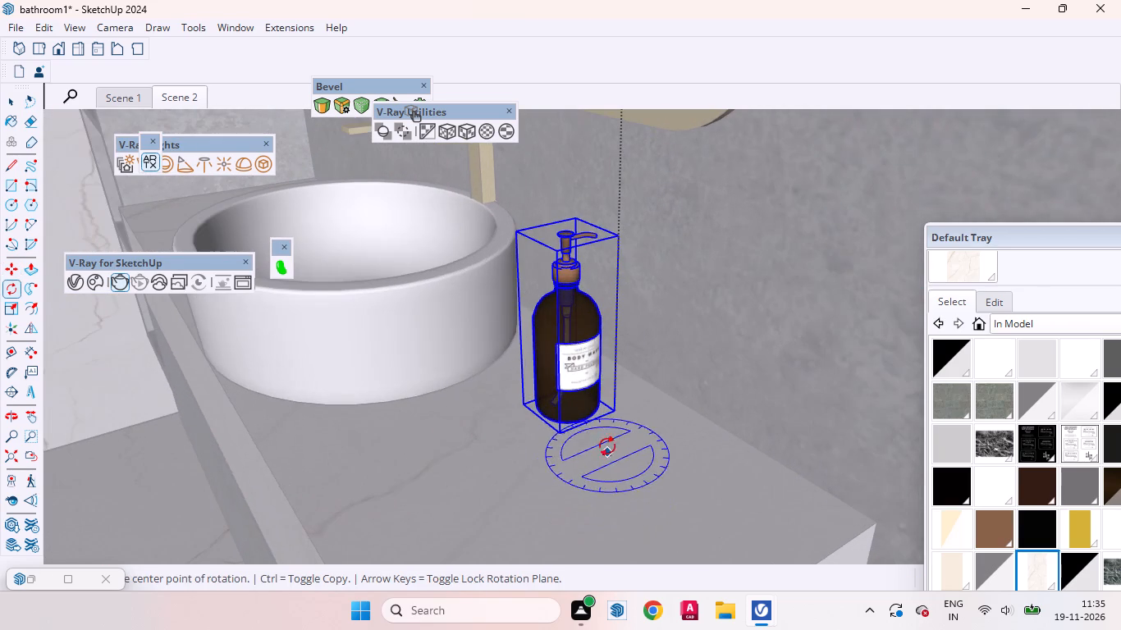
click(617, 413)
click(559, 436)
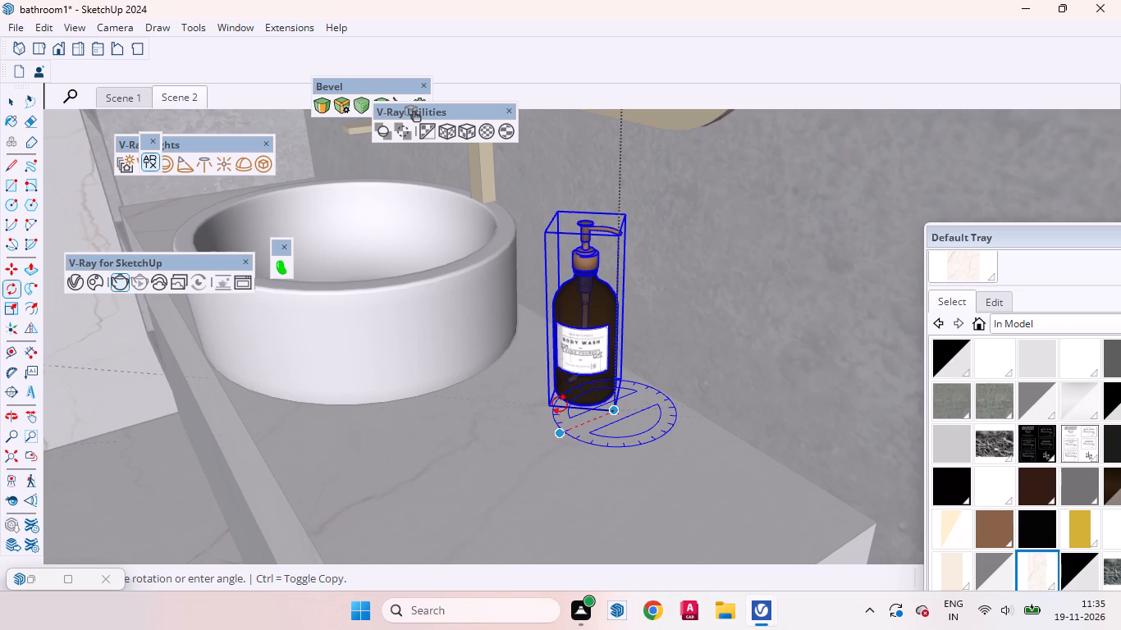
text(90)
key(Return)
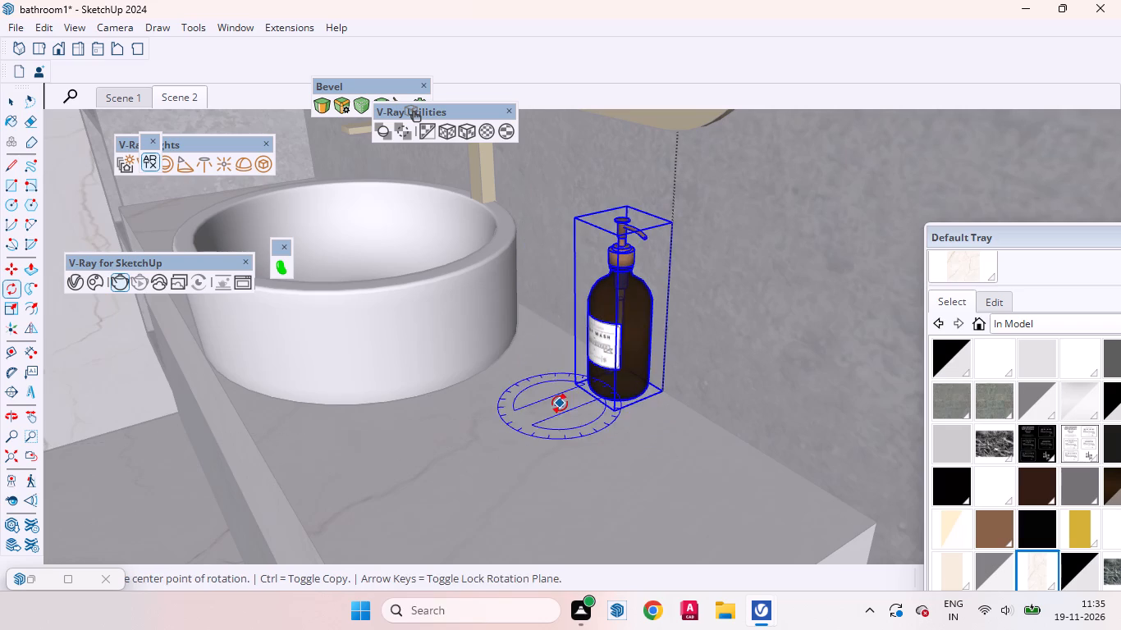
key(space)
Move the rotated pump bottle closer to the vanity basin, and close the open group.
key(m)
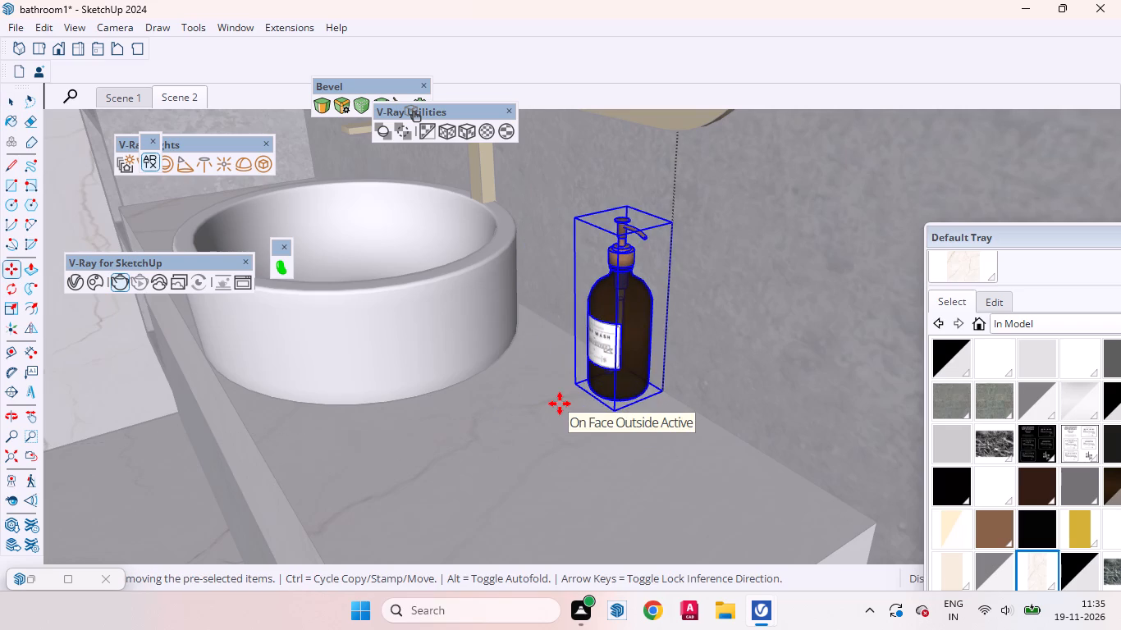
click(615, 411)
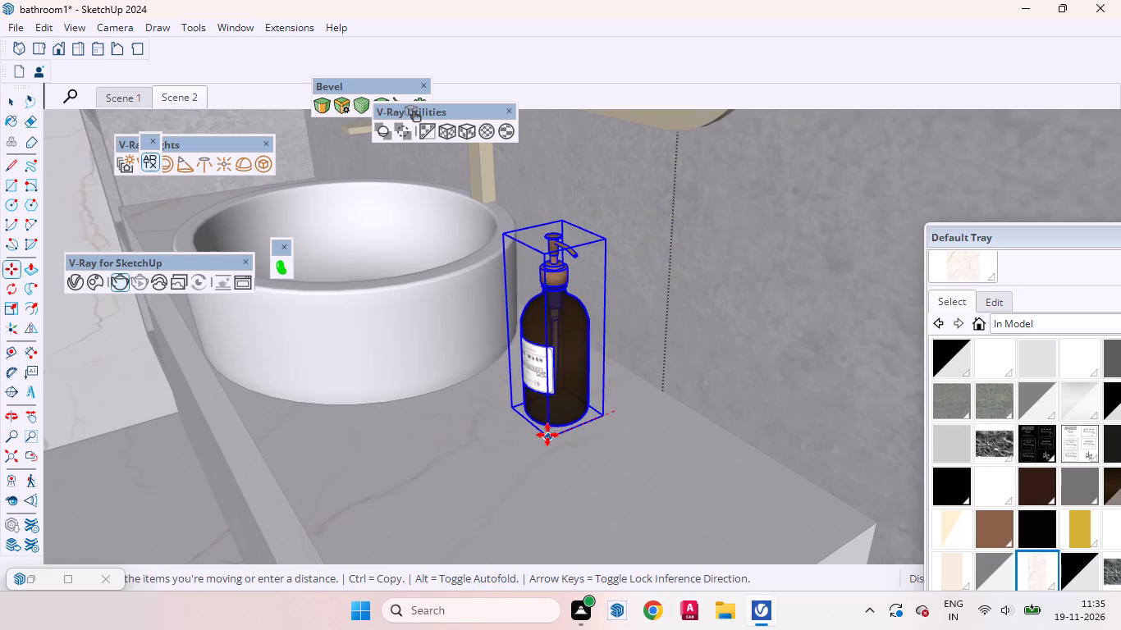
click(547, 435)
key(space)
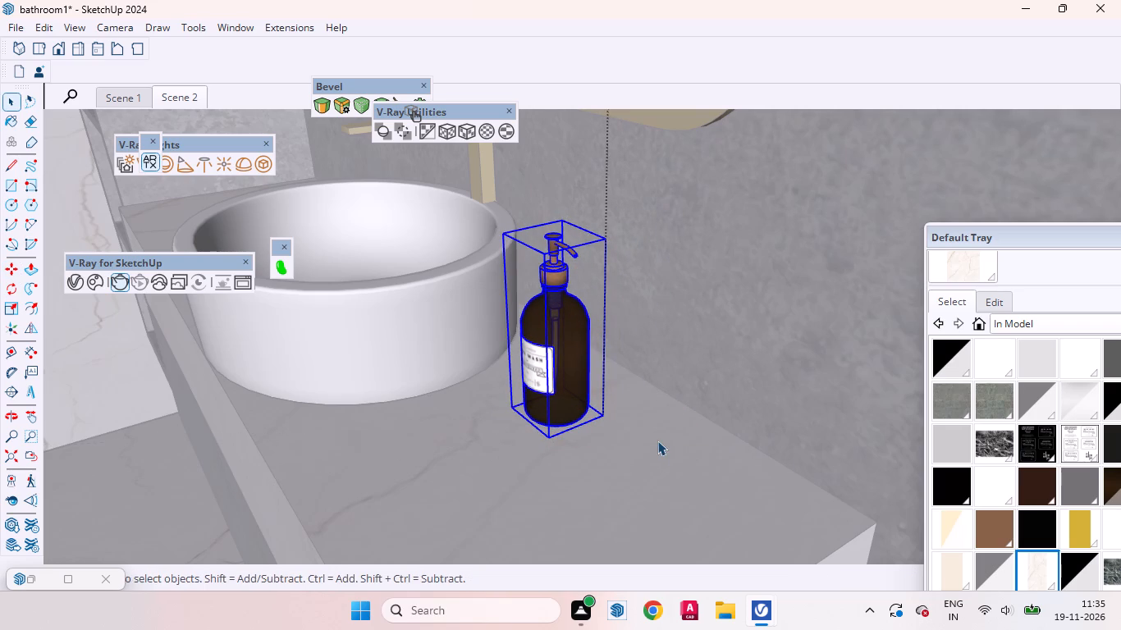
scroll(635, 435, down, 20)
scroll(635, 435, down, 3)
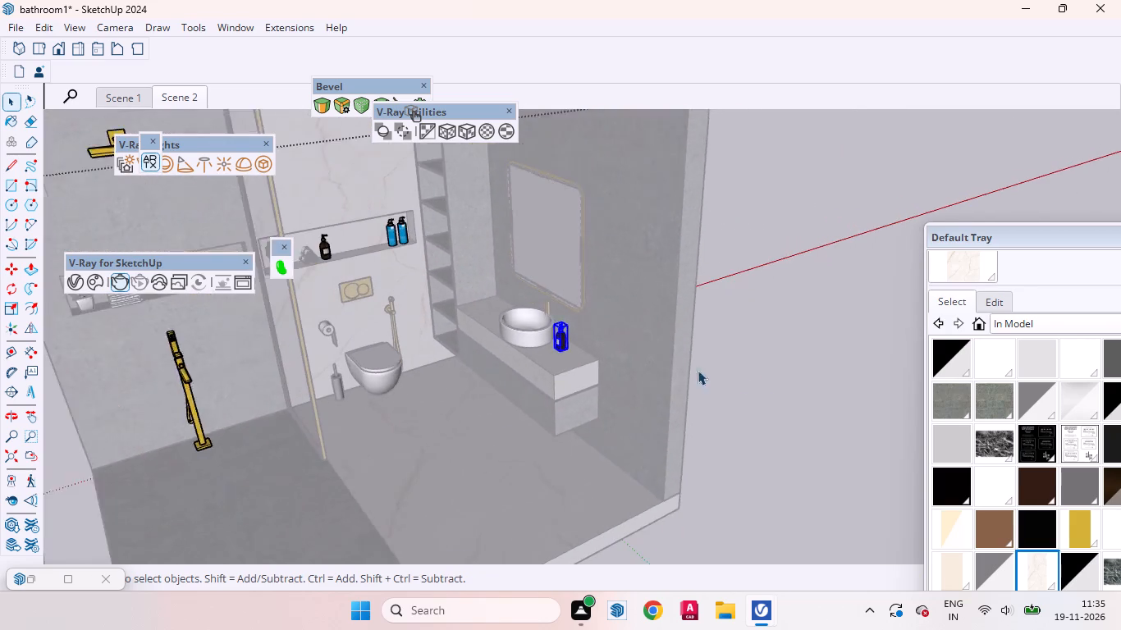
triple_click(771, 377)
Examine the second bathroom's vanity counter from above, and both bathrooms side by side.
middle_drag(696, 420, 679, 356)
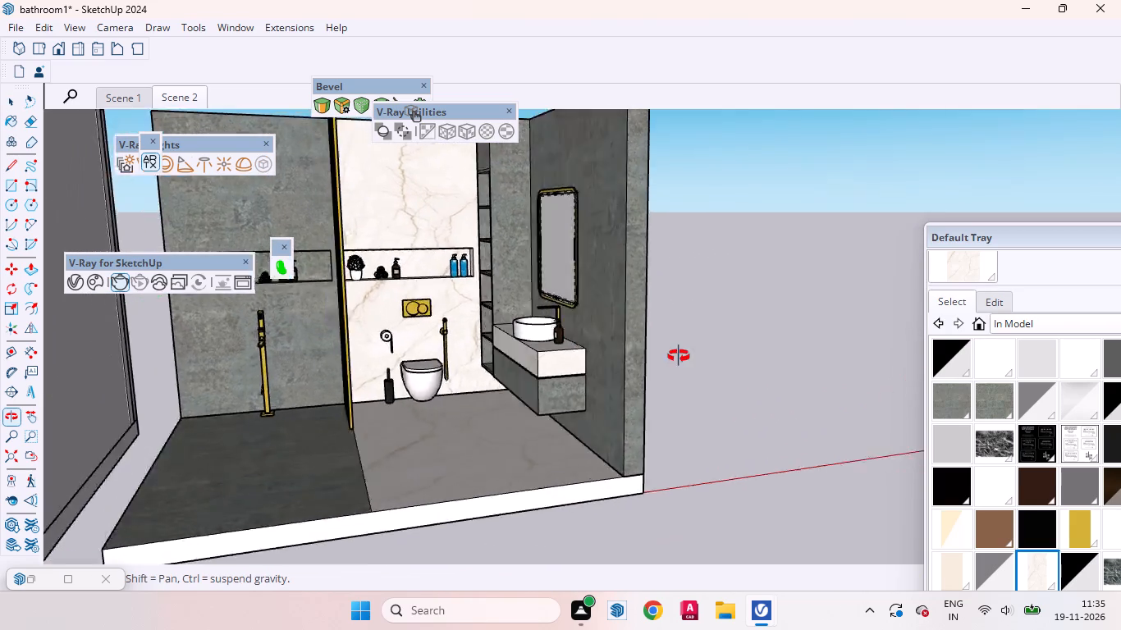
middle_drag(679, 356, 994, 574)
scroll(483, 350, up, 6)
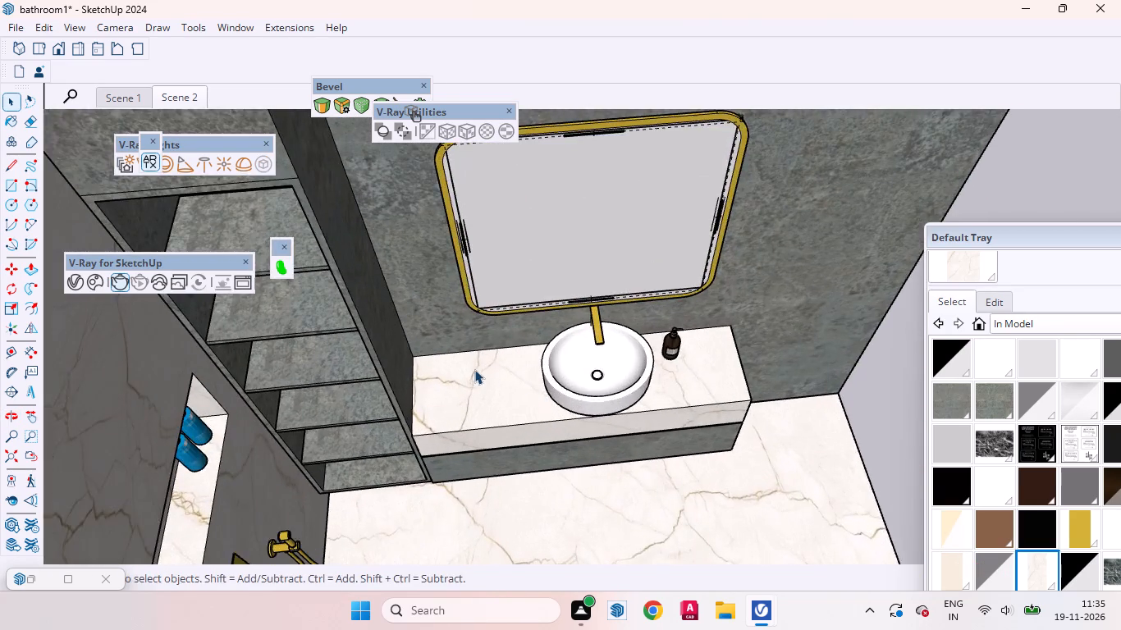
scroll(474, 369, down, 20)
scroll(474, 369, down, 6)
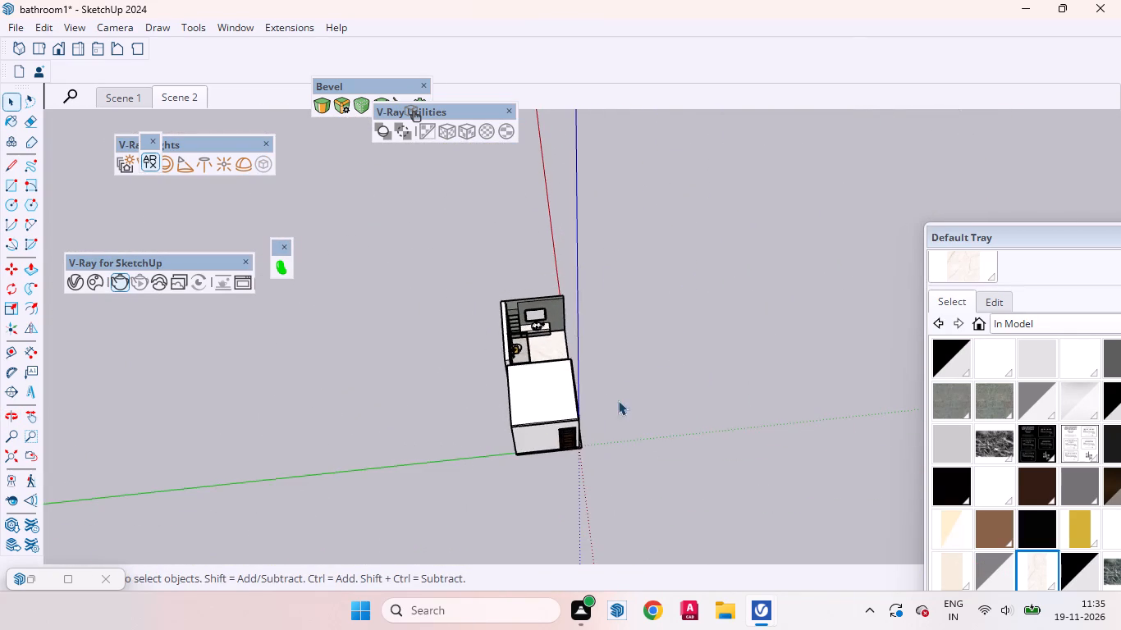
middle_drag(603, 409, 43, 298)
scroll(666, 391, up, 18)
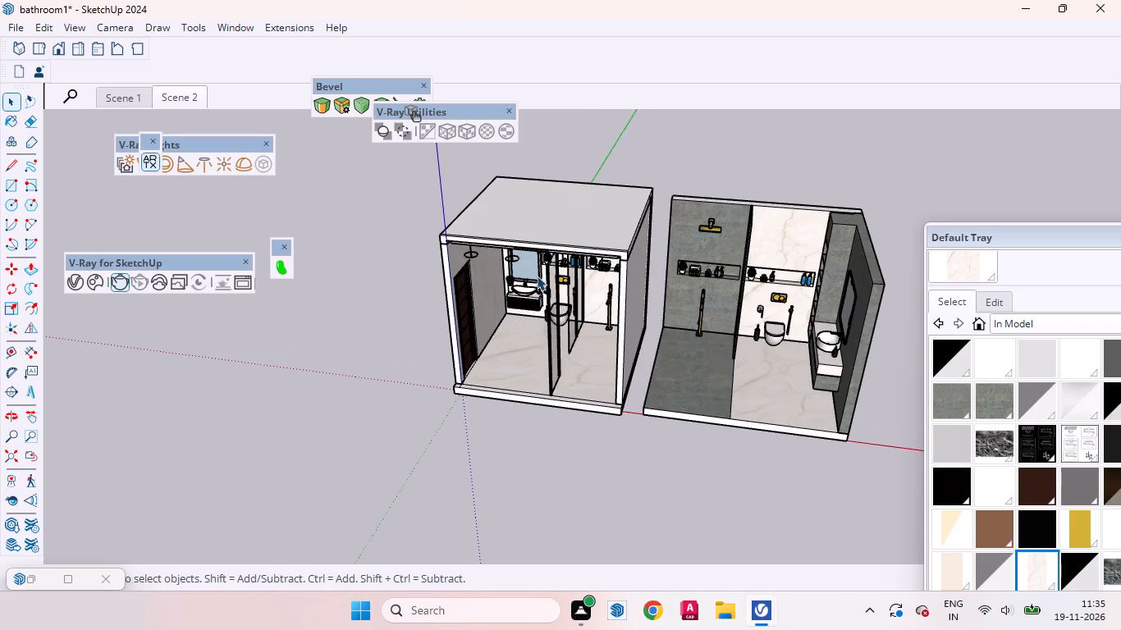
Copy the white flower vase from the first bathroom's vanity onto the second bathroom's vanity counter, between the basin and the shelving unit.
scroll(537, 276, up, 20)
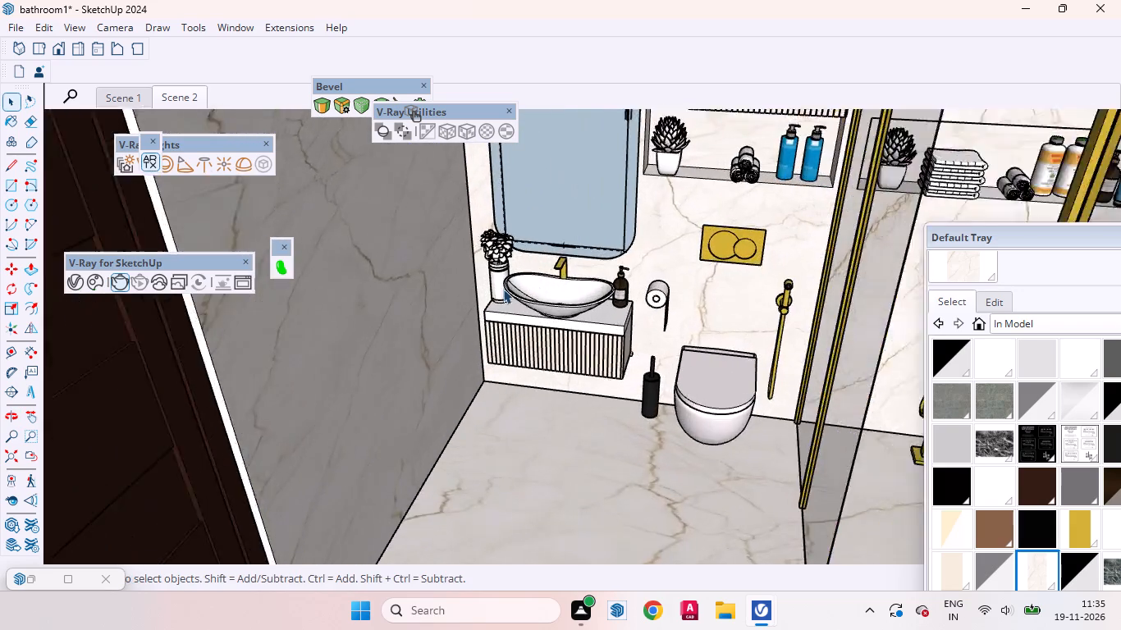
scroll(503, 289, up, 9)
click(497, 277)
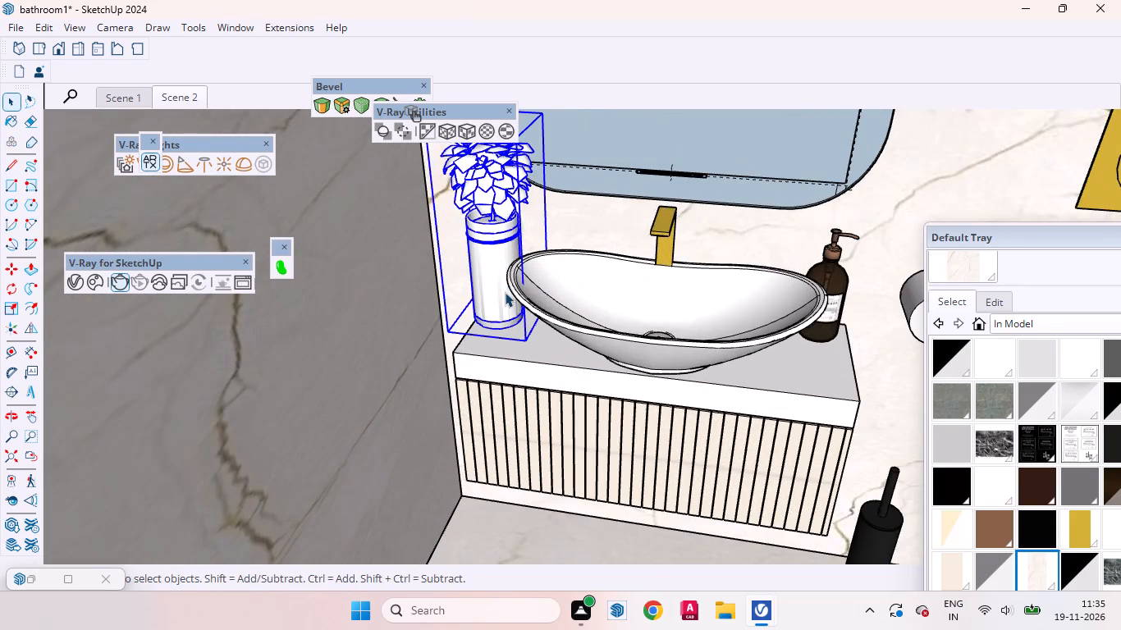
key(m)
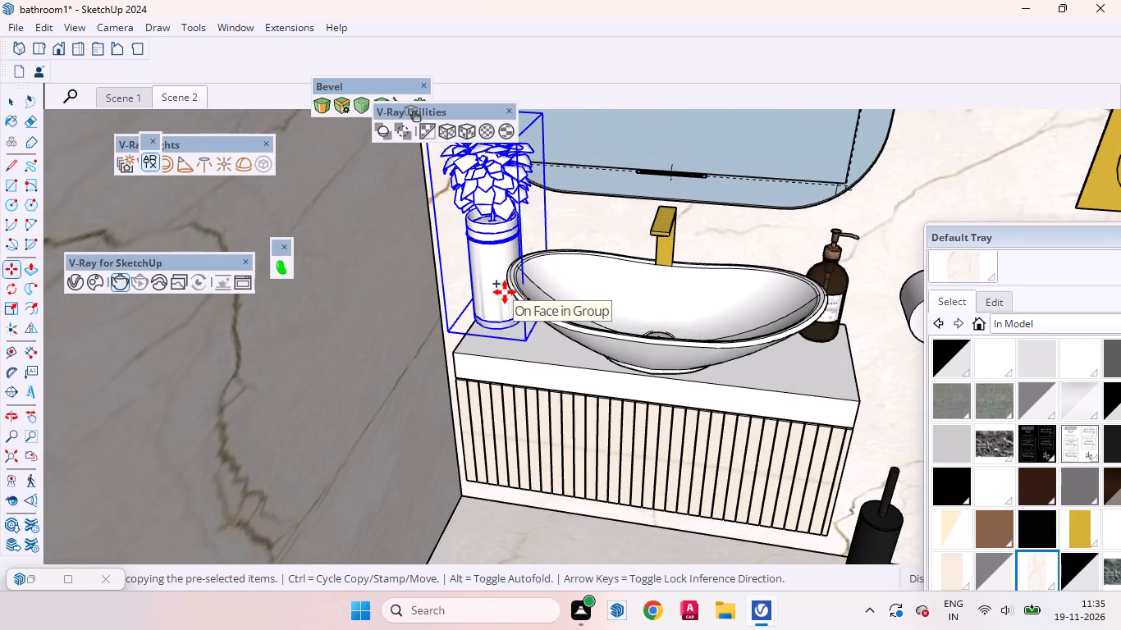
click(528, 342)
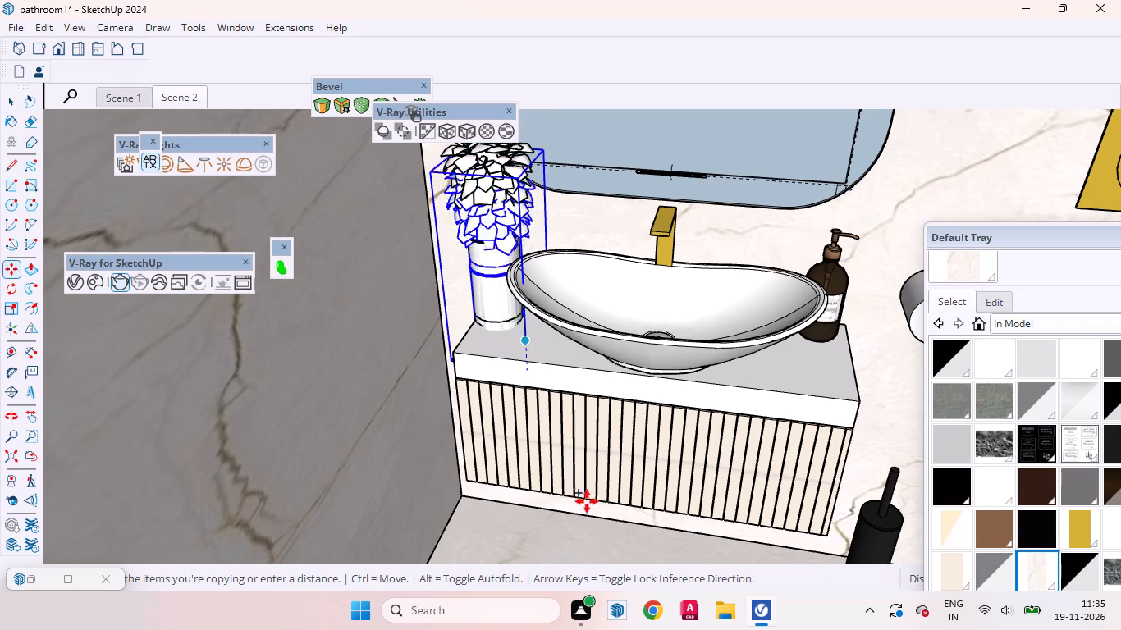
scroll(542, 503, down, 20)
scroll(542, 503, down, 5)
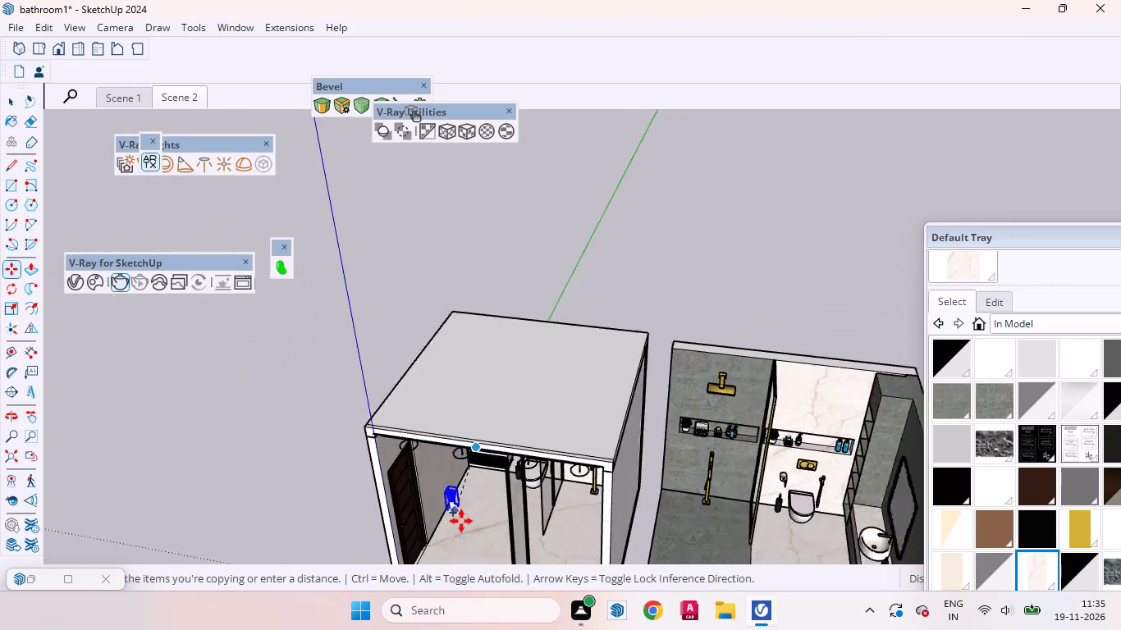
scroll(461, 521, down, 4)
scroll(680, 527, up, 16)
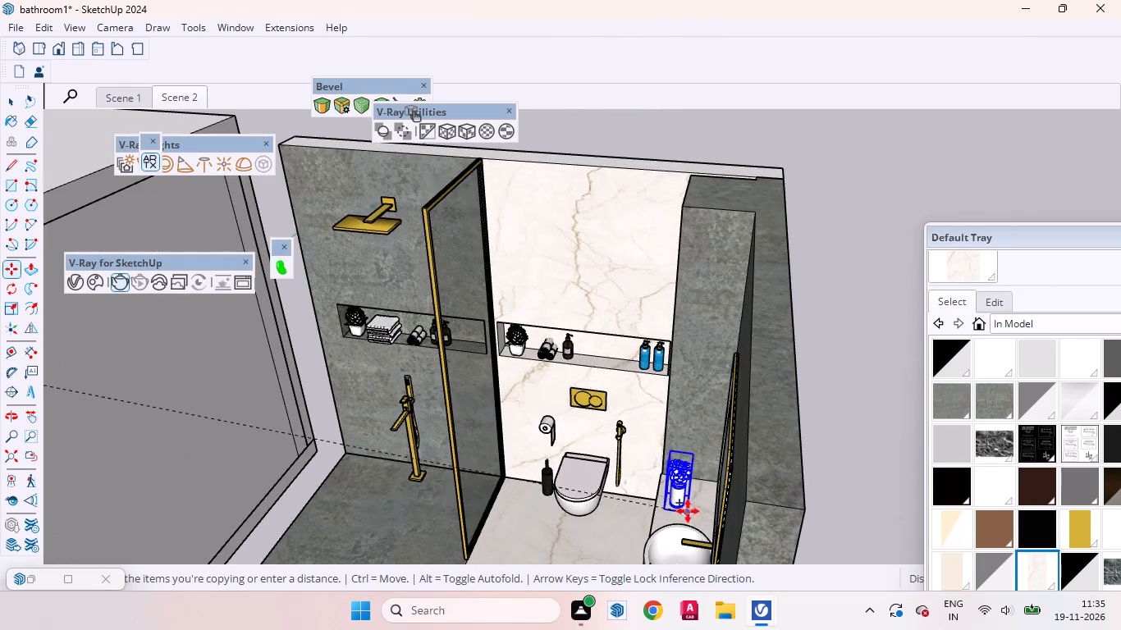
middle_drag(688, 515, 1022, 591)
scroll(872, 409, up, 7)
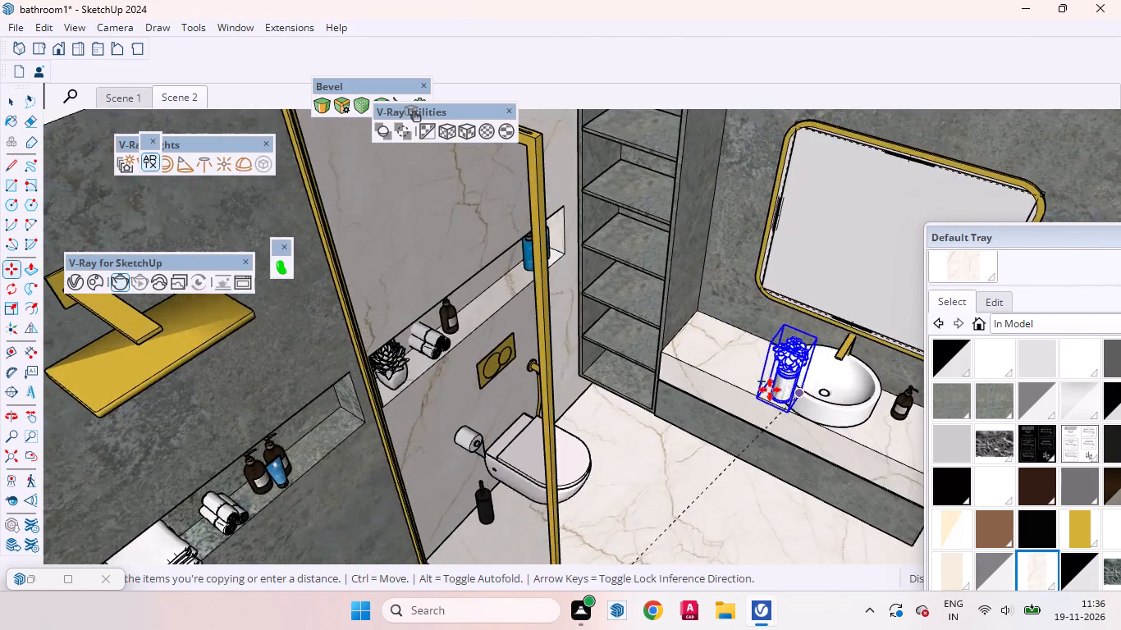
scroll(770, 390, up, 6)
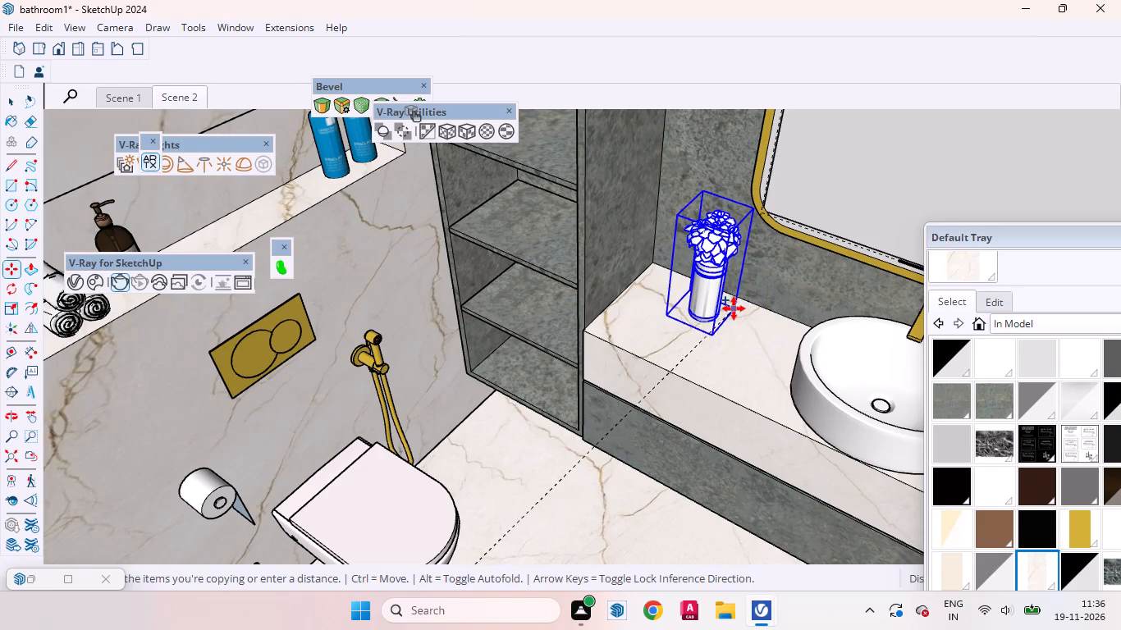
click(730, 307)
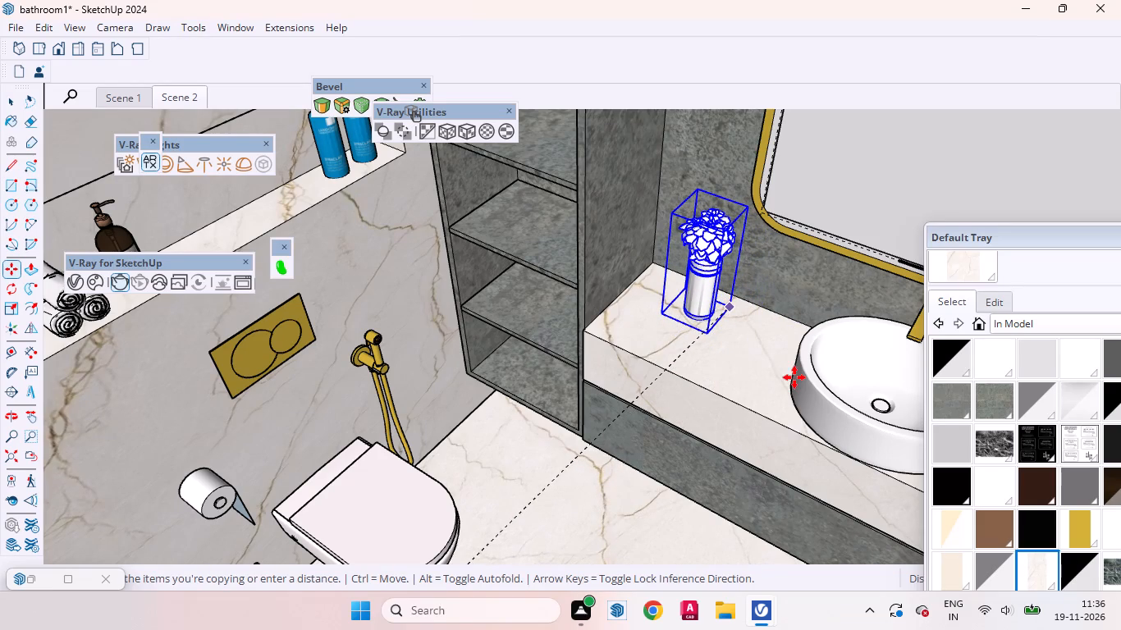
key(space)
Clear the selection and examine the second bathroom's niches, shelving and vanity from the front.
scroll(568, 304, down, 2)
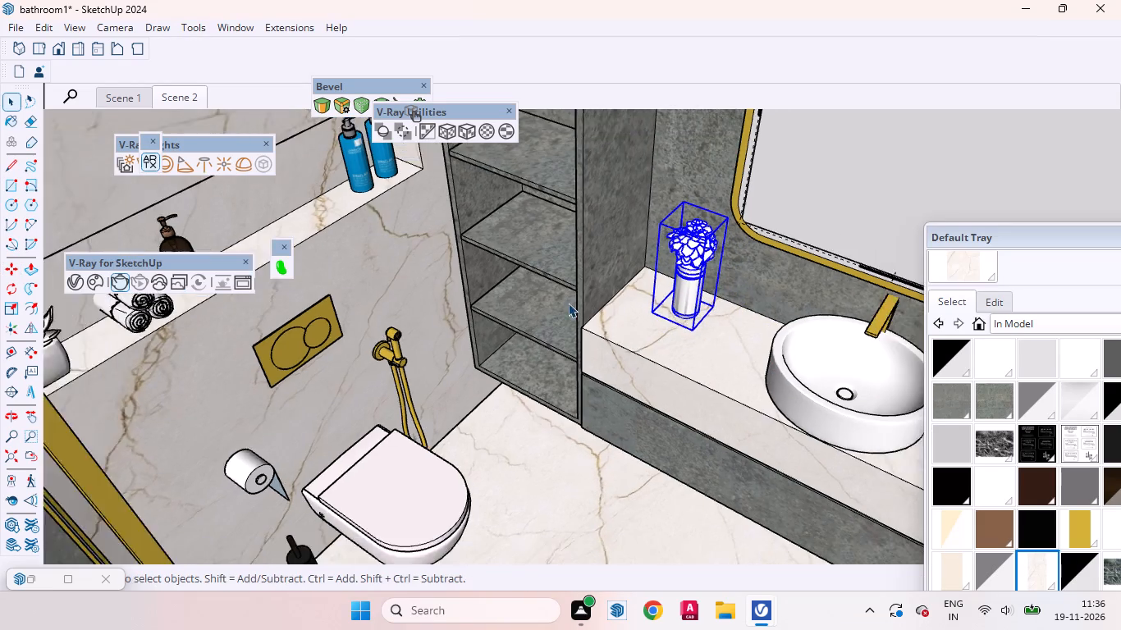
scroll(568, 303, down, 8)
middle_drag(586, 311, 385, 134)
scroll(515, 266, down, 5)
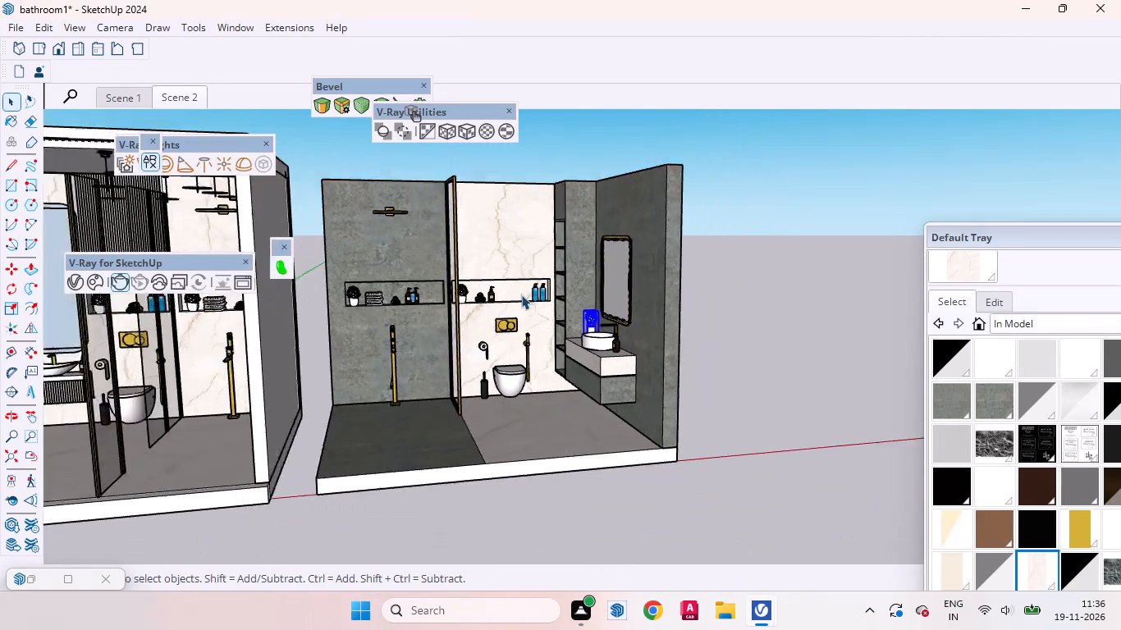
scroll(521, 294, down, 1)
double_click(691, 304)
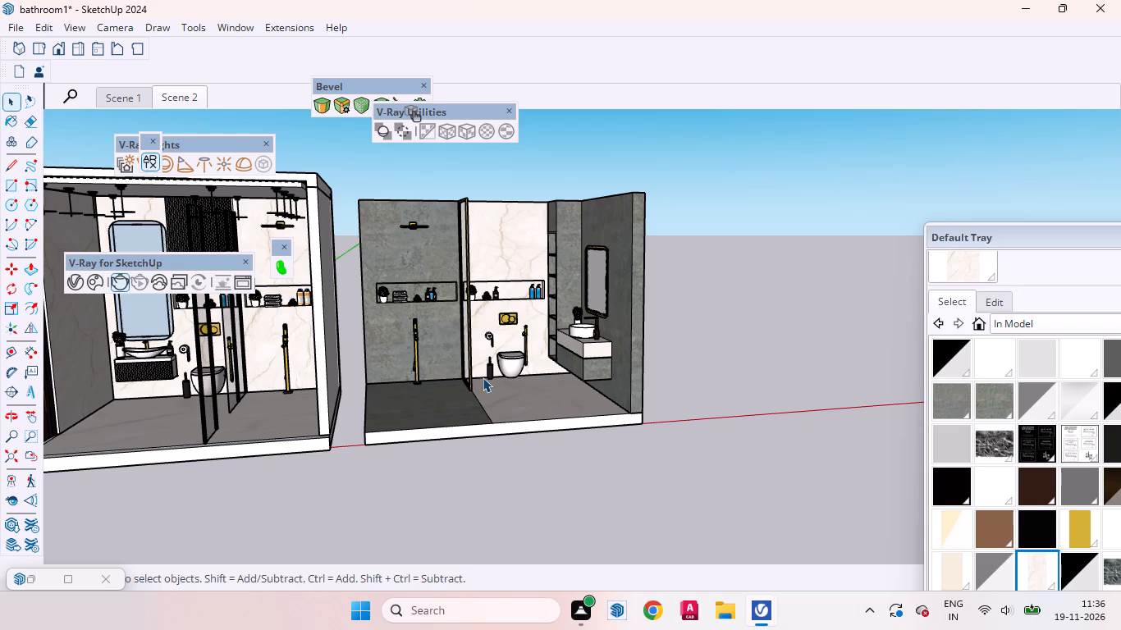
scroll(565, 313, up, 3)
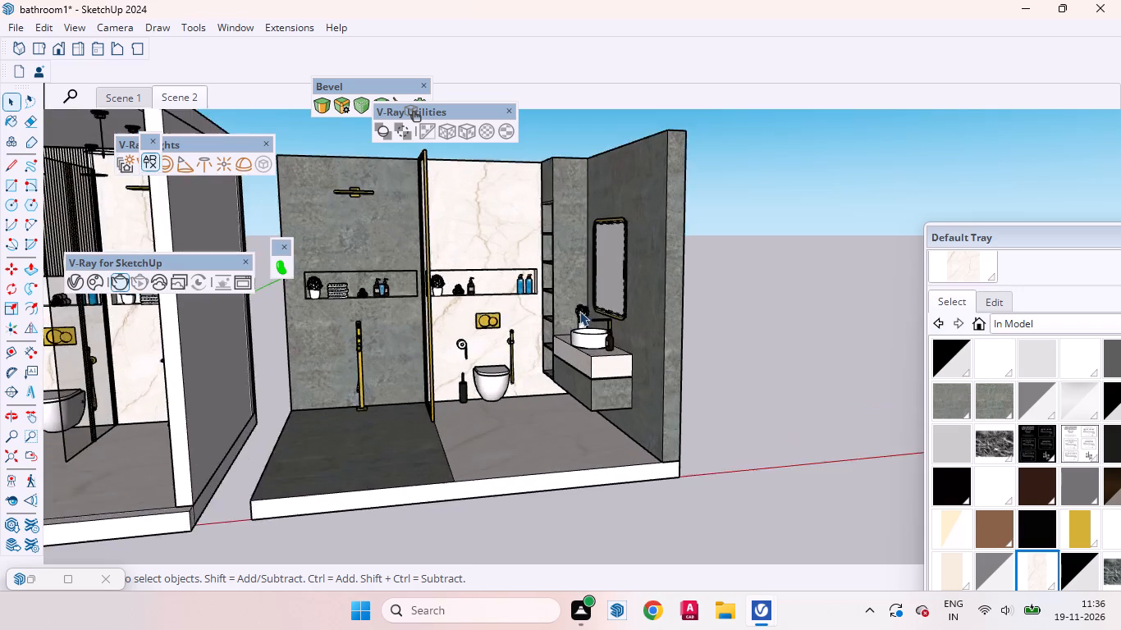
scroll(579, 311, up, 6)
scroll(566, 361, down, 8)
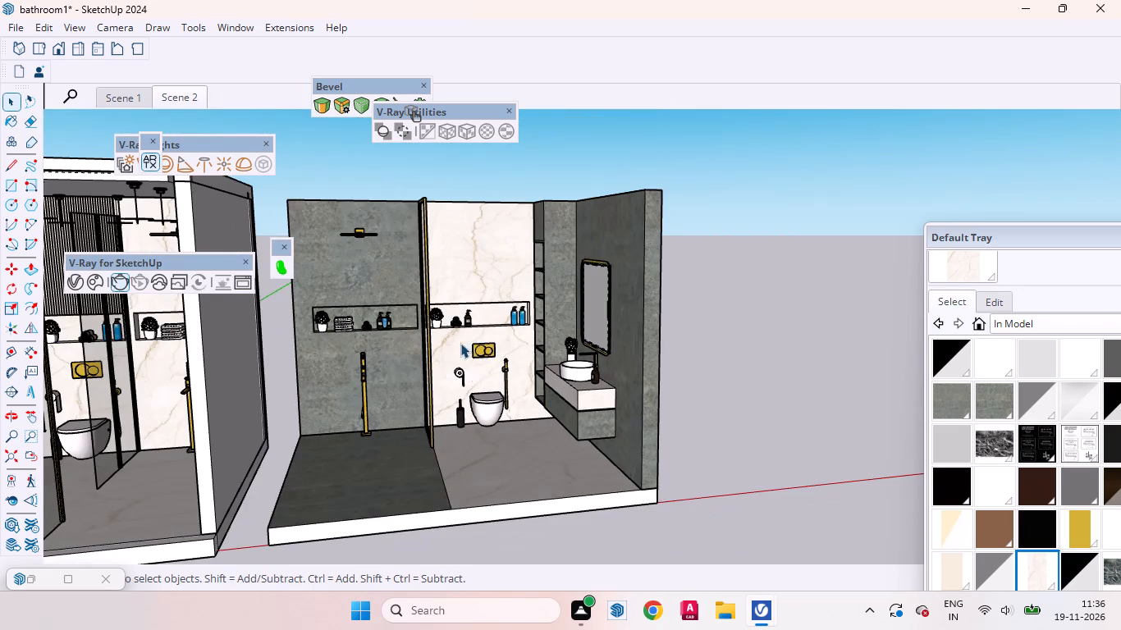
Copy the folded towel stack from the Flagstone shower niche onto an upper shelf of the Flagstone shelving unit beside the vanity.
scroll(332, 333, up, 9)
click(355, 322)
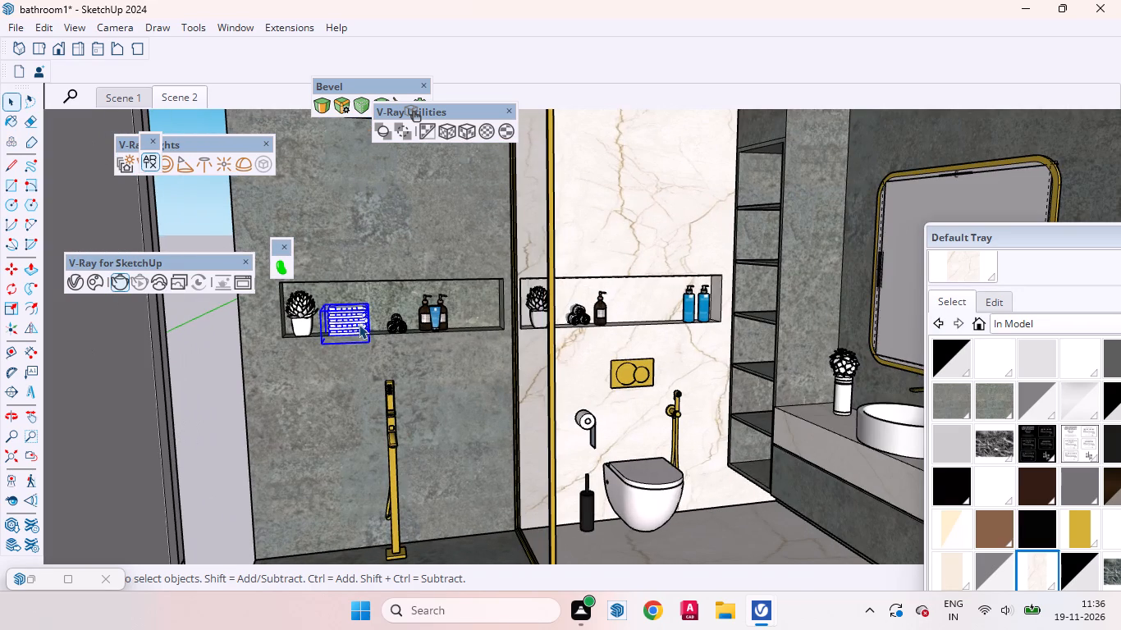
key(m)
click(376, 343)
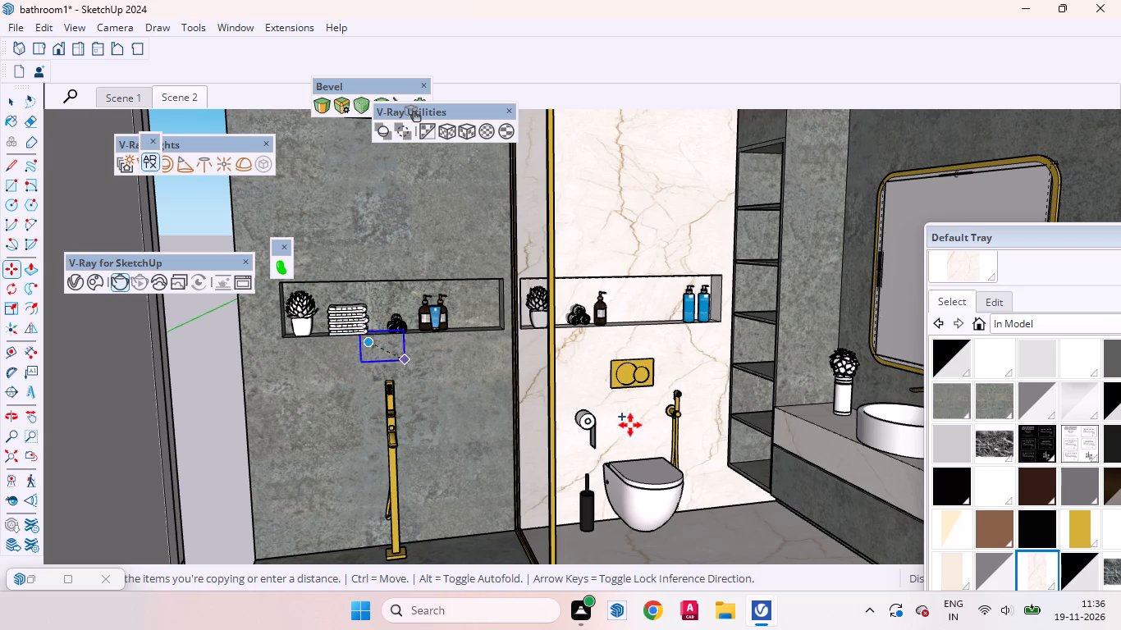
scroll(489, 516, down, 4)
scroll(767, 278, up, 12)
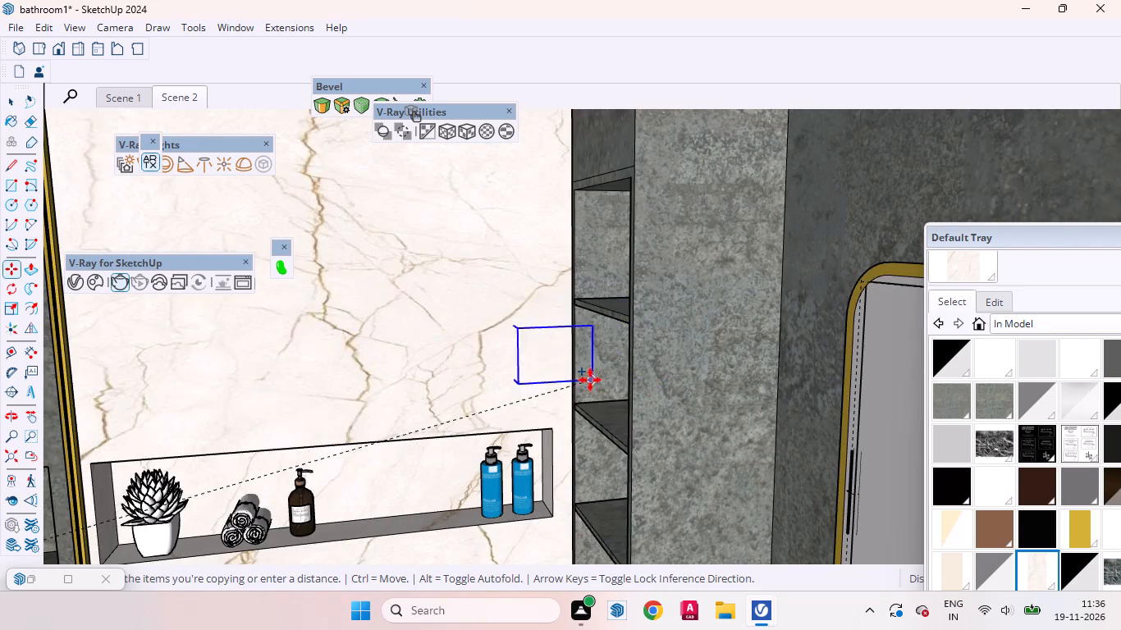
middle_drag(605, 395, 974, 582)
scroll(595, 277, up, 4)
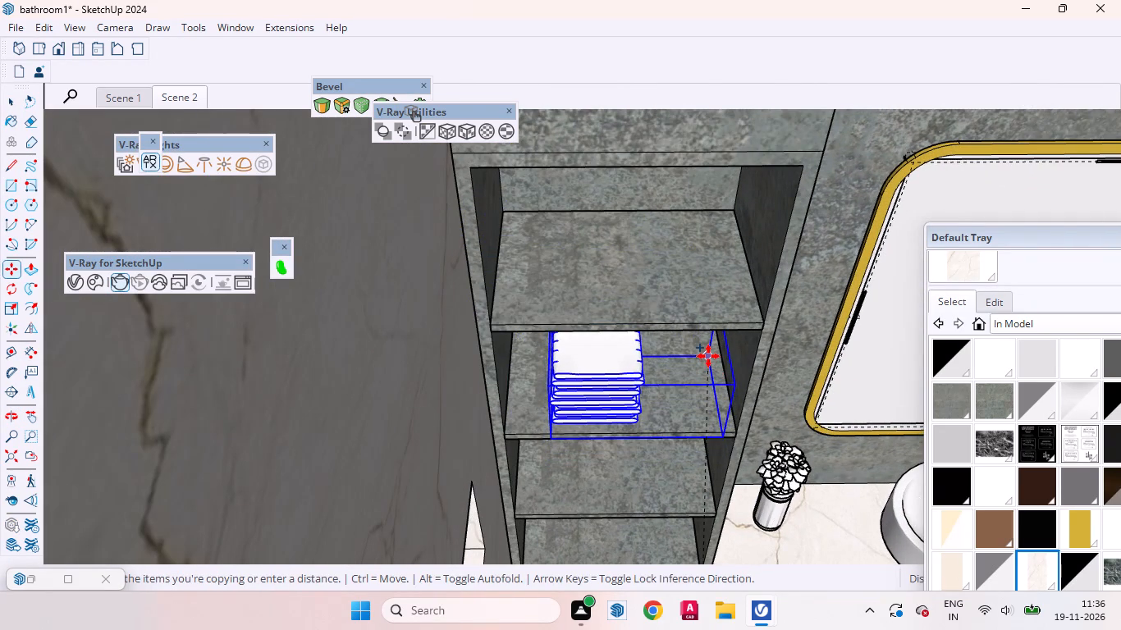
click(708, 356)
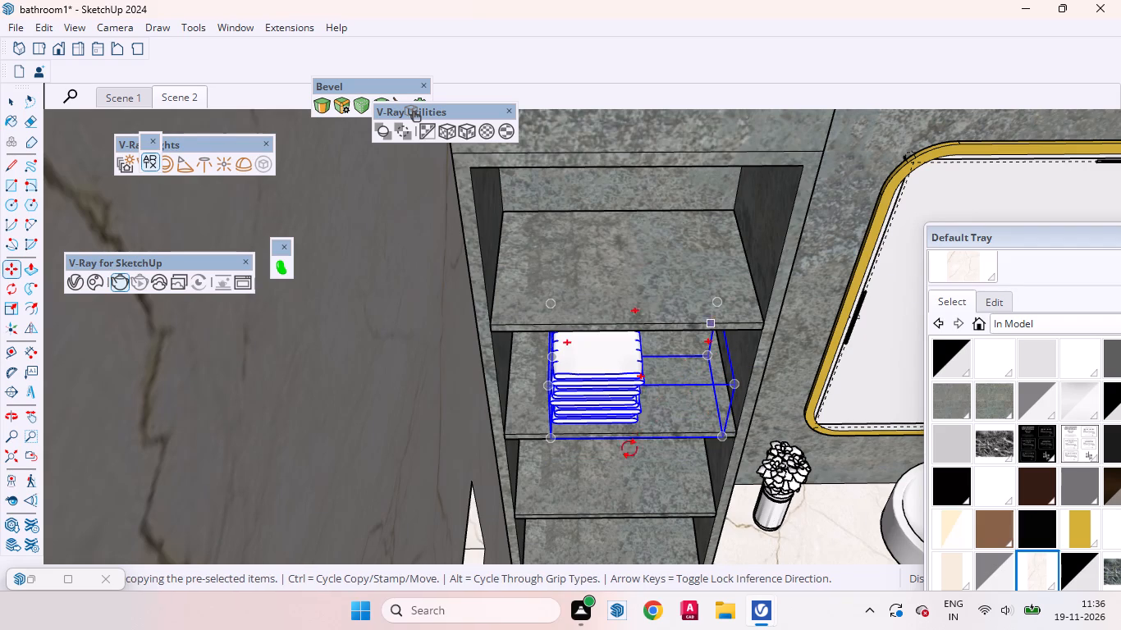
Copy the towel stack straight down onto the next shelf of the unit.
click(724, 441)
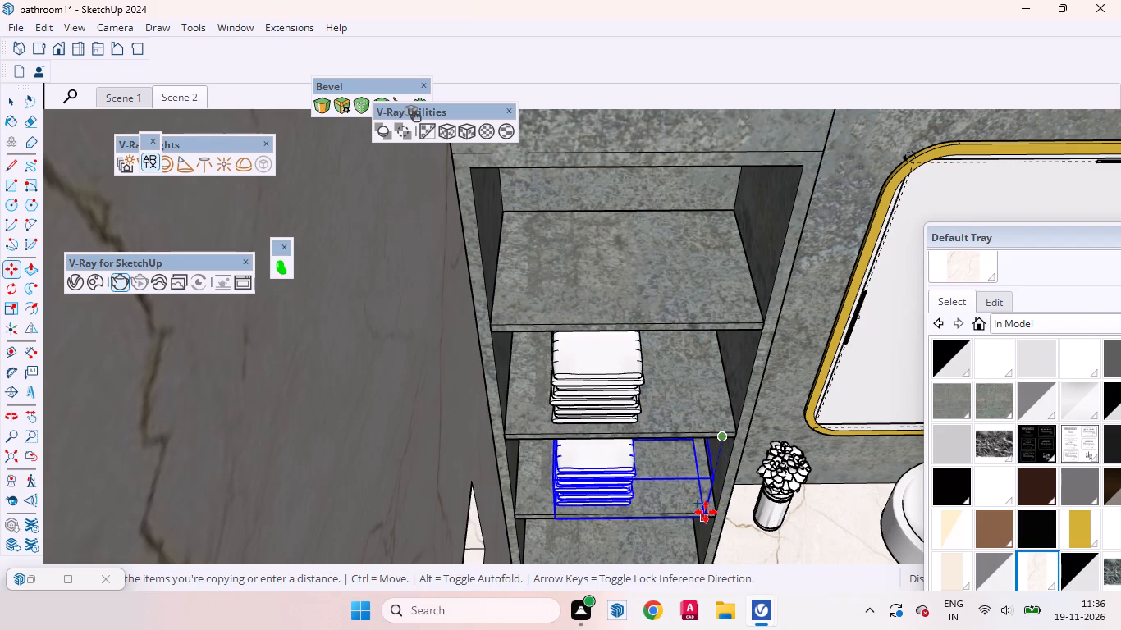
click(706, 512)
Lower the copied towel stack vertically so that its bottom towel rests on the lower shelf.
middle_drag(729, 510, 222, 316)
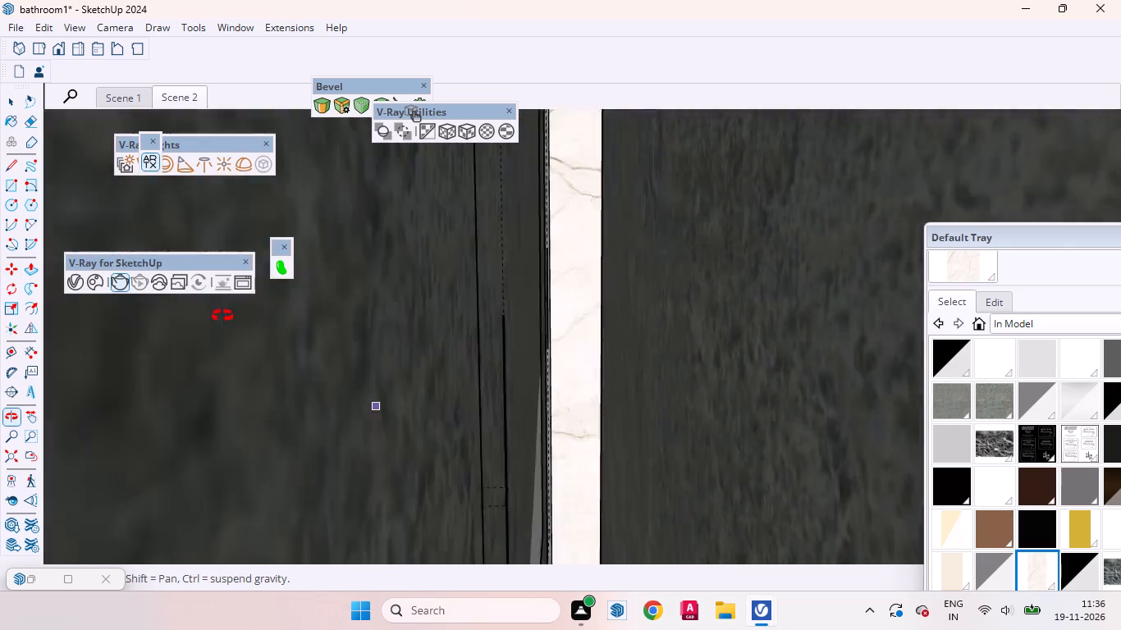
middle_drag(222, 316, 484, 340)
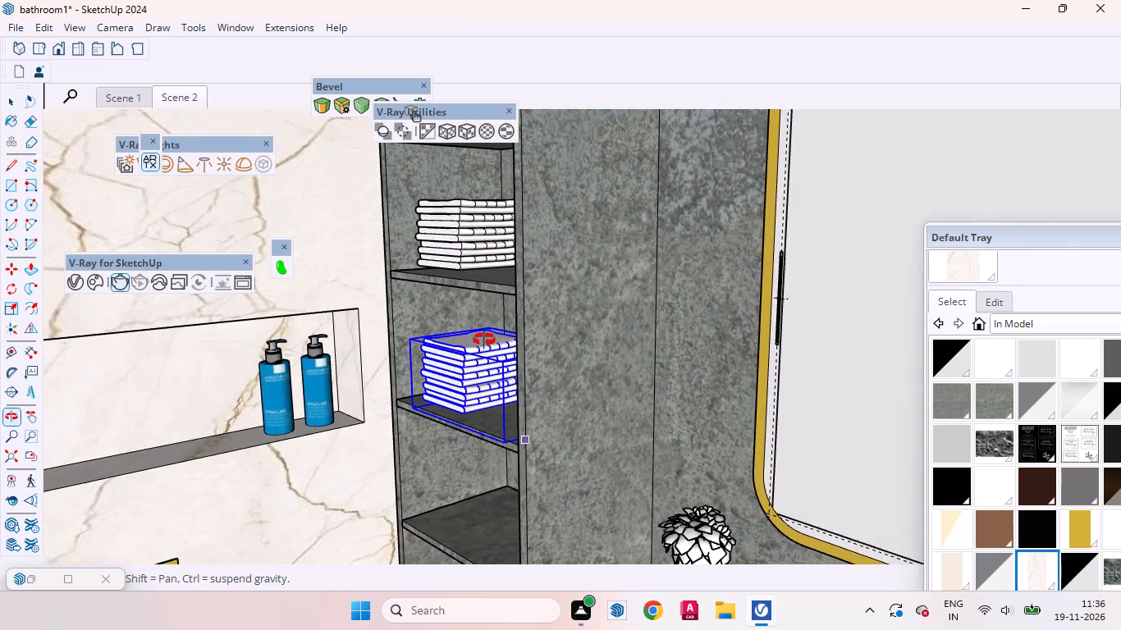
middle_drag(484, 340, 485, 340)
scroll(464, 324, up, 3)
middle_drag(475, 436, 483, 339)
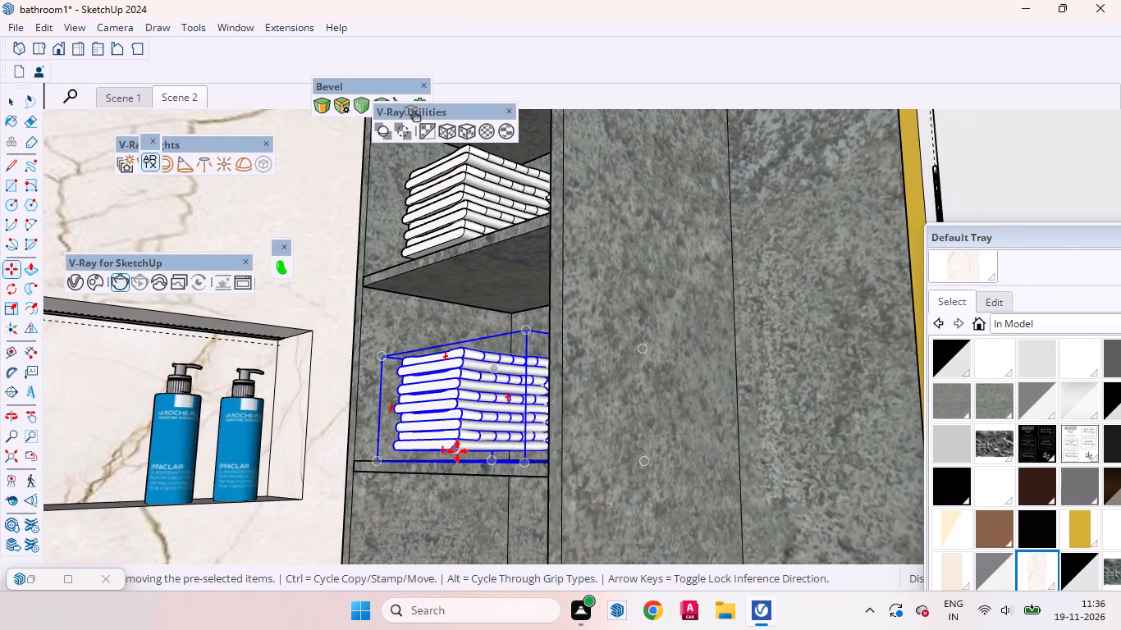
click(457, 448)
click(457, 460)
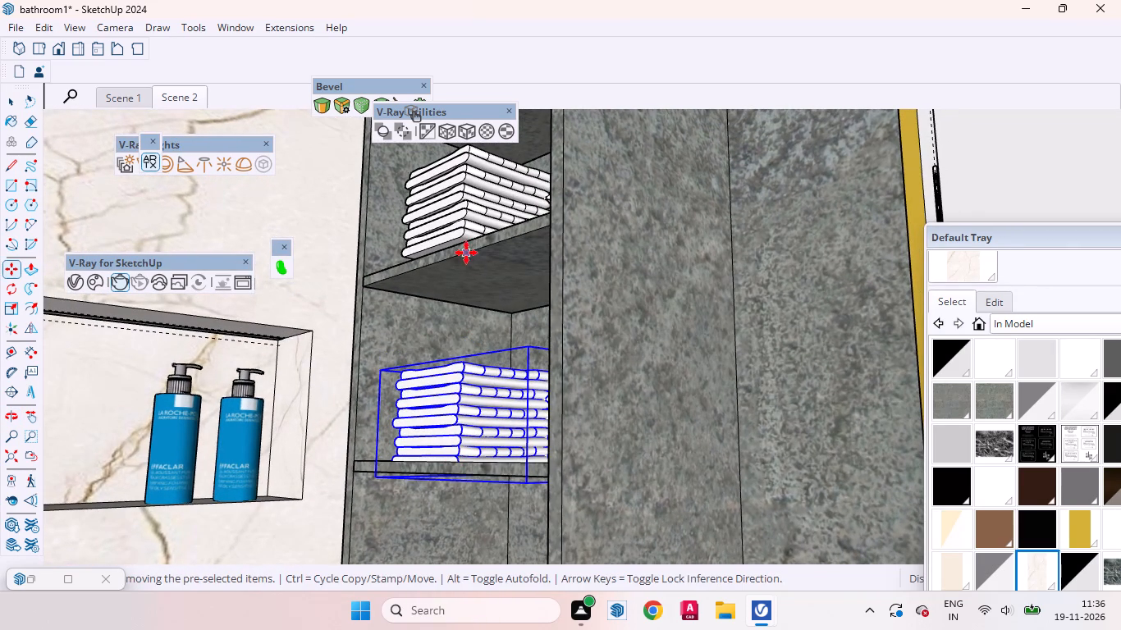
key(space)
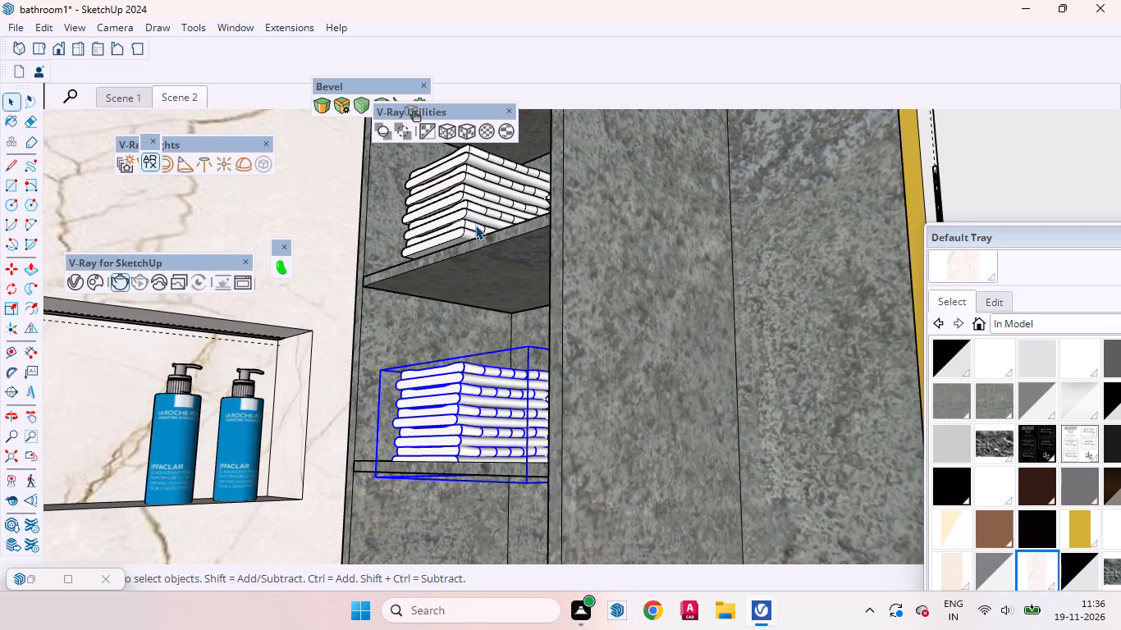
Lower the upper towel stack along the blue axis so that it rests on its shelf.
click(458, 211)
key(m)
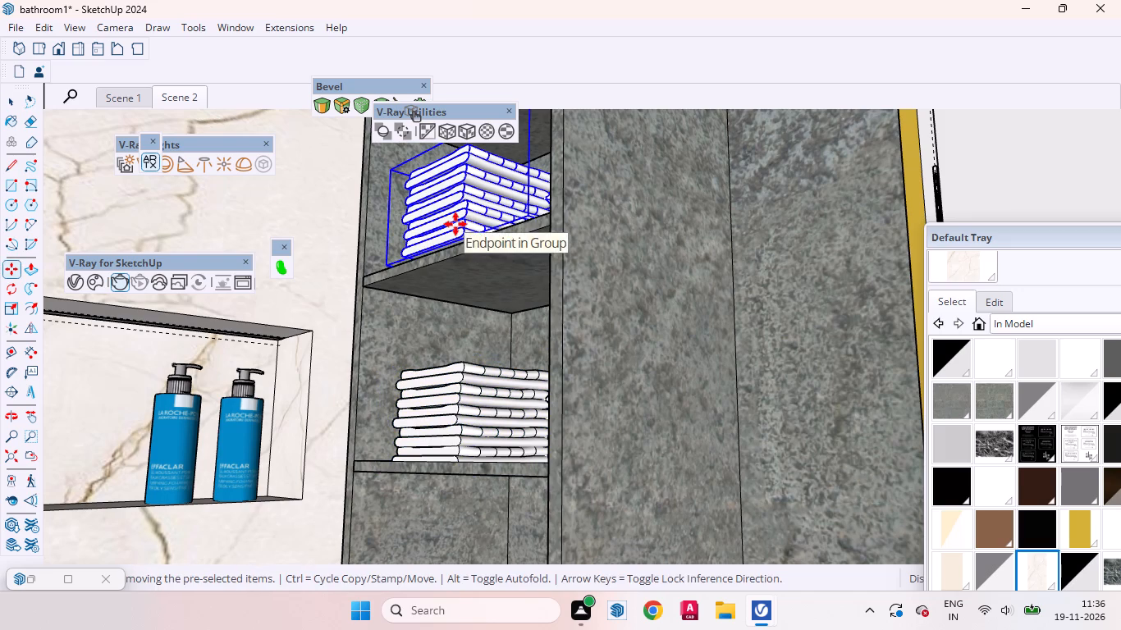
scroll(377, 241, up, 9)
middle_drag(503, 253, 512, 310)
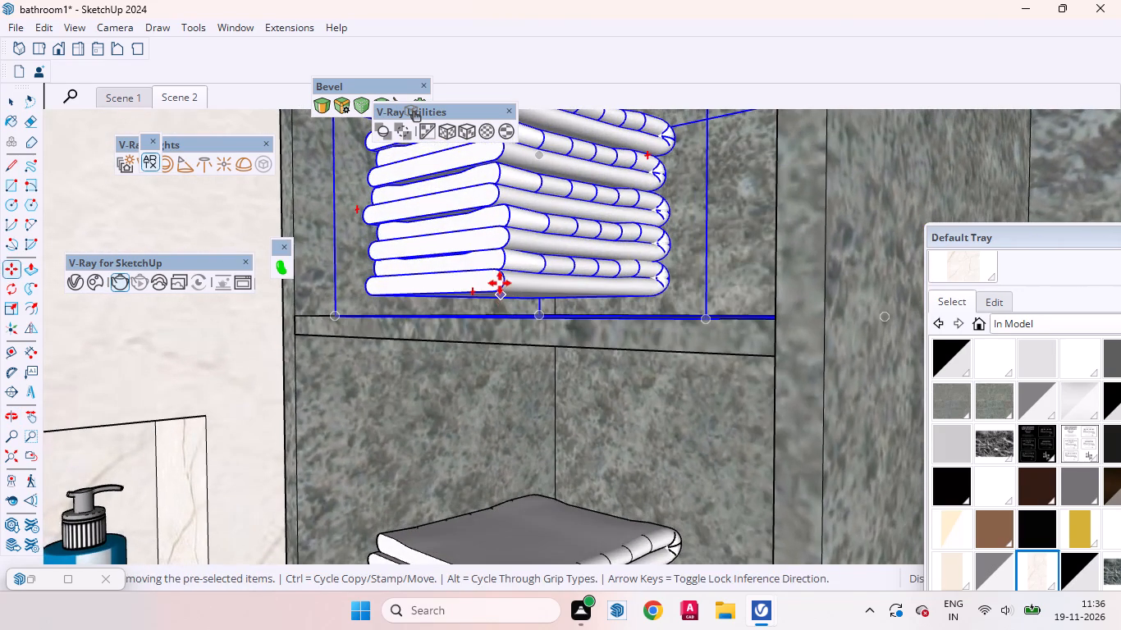
click(500, 281)
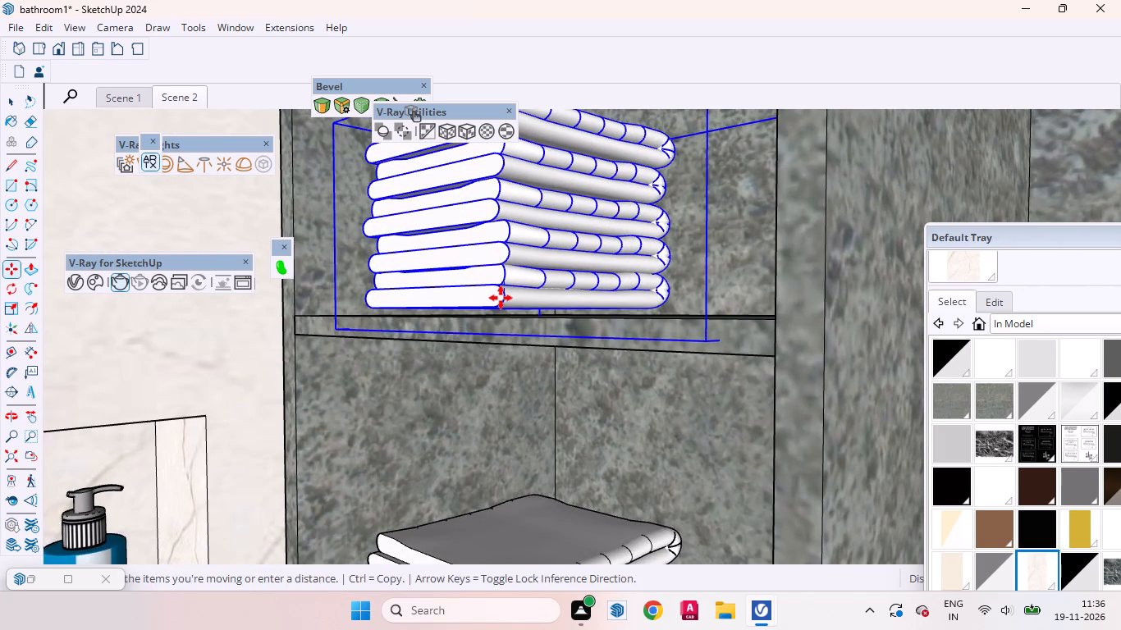
click(502, 306)
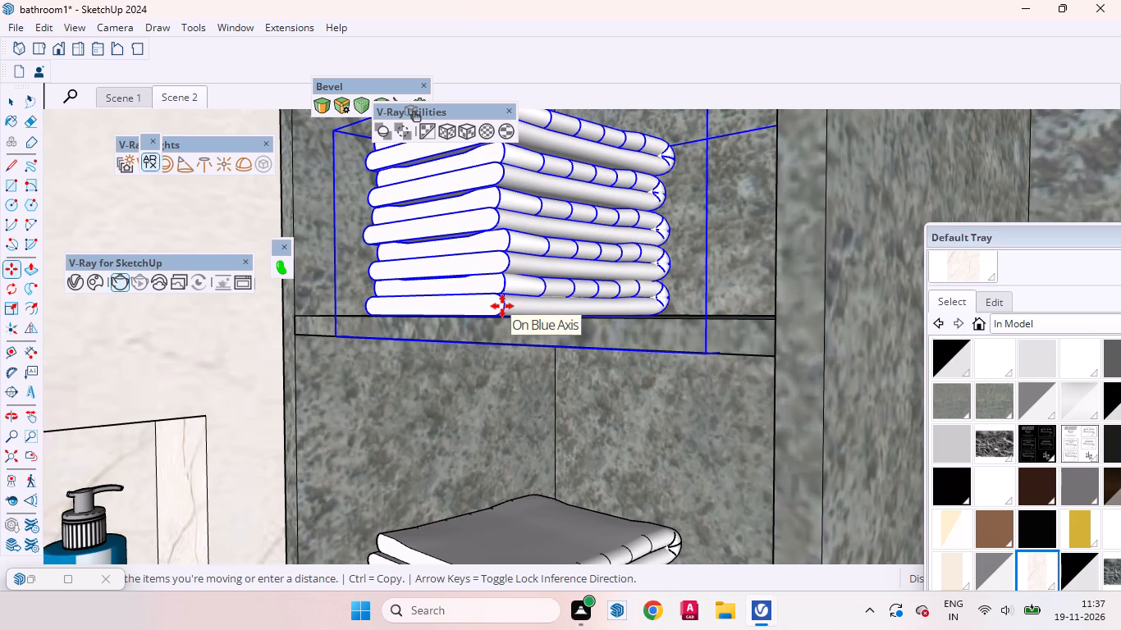
key(space)
Rotate the upper towel stack in the Flagstone shelving unit by 90 degrees in the horizontal plane.
scroll(496, 381, down, 3)
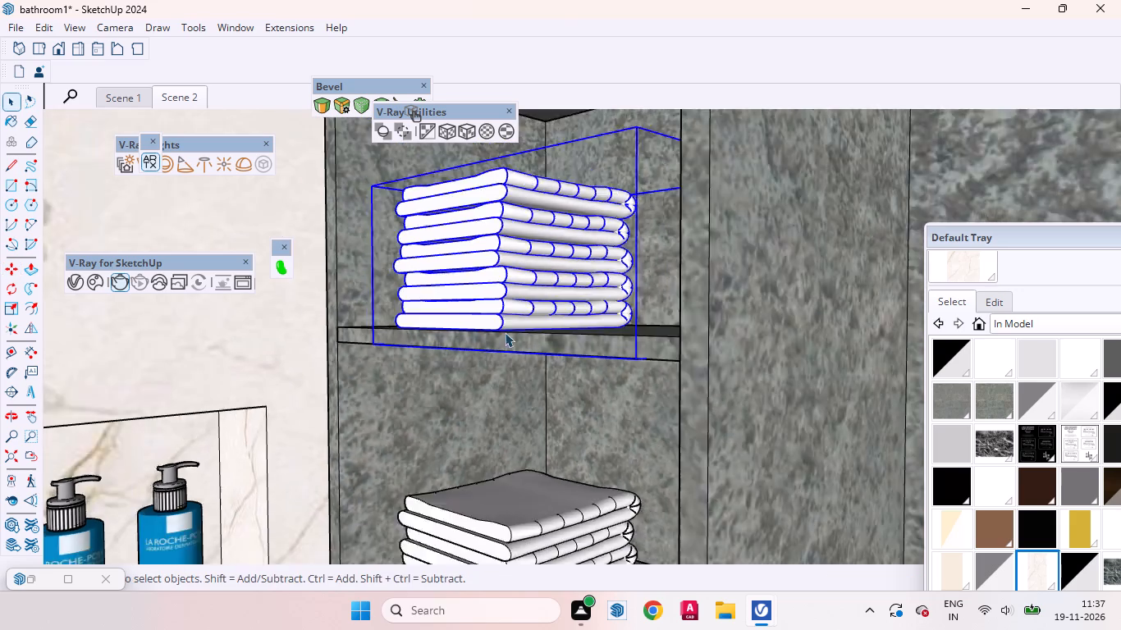
scroll(505, 332, down, 9)
middle_drag(578, 325, 605, 494)
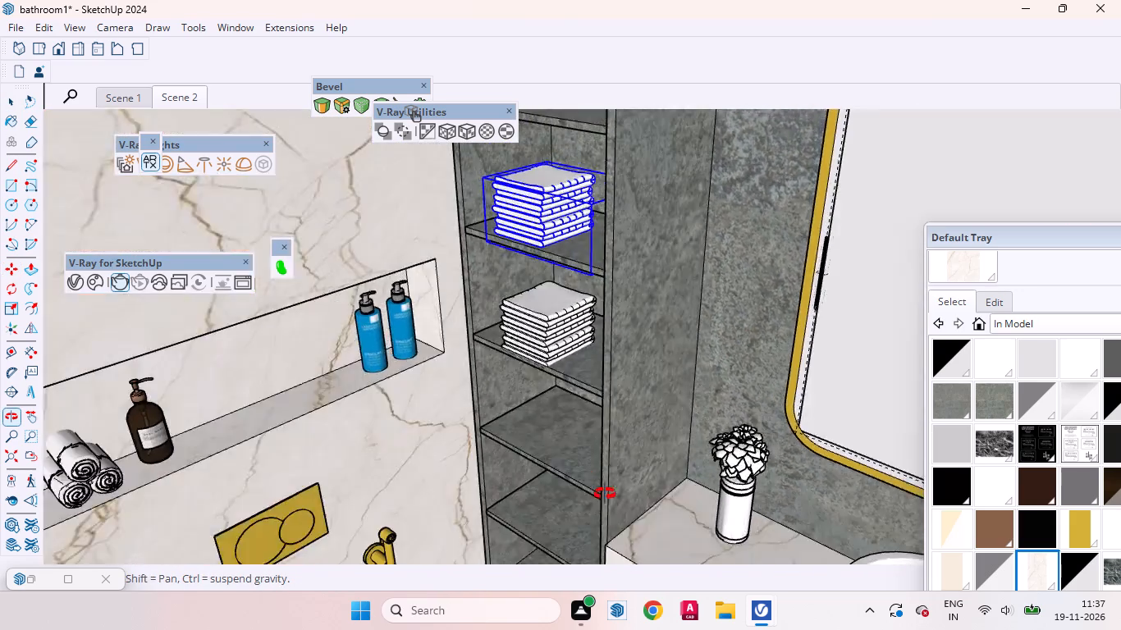
middle_drag(605, 494, 742, 583)
scroll(397, 219, up, 12)
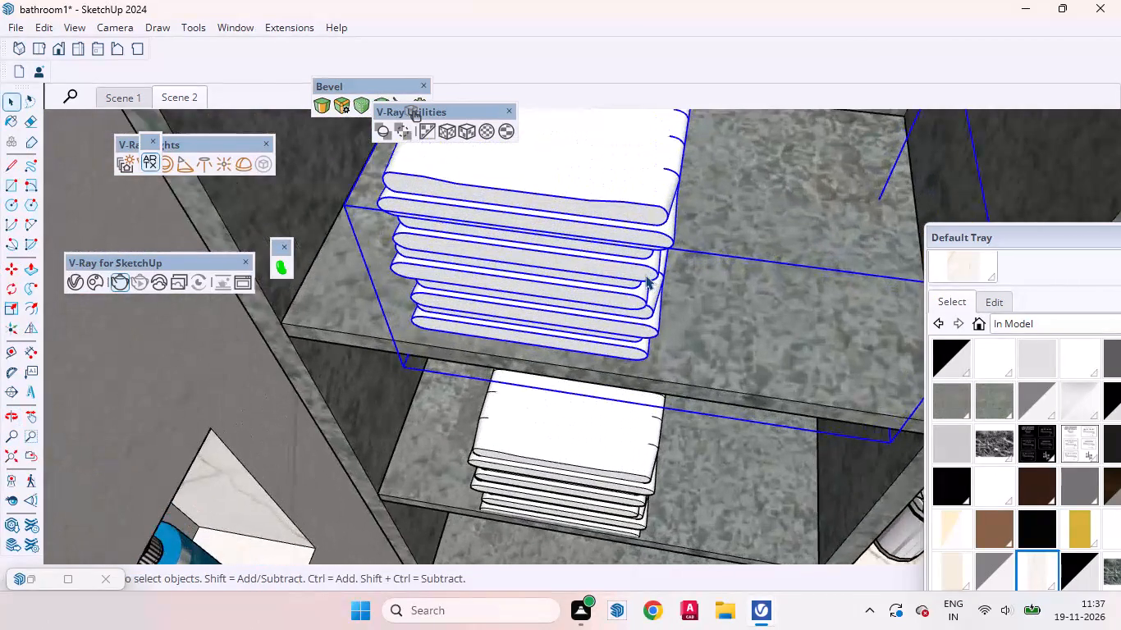
key(q)
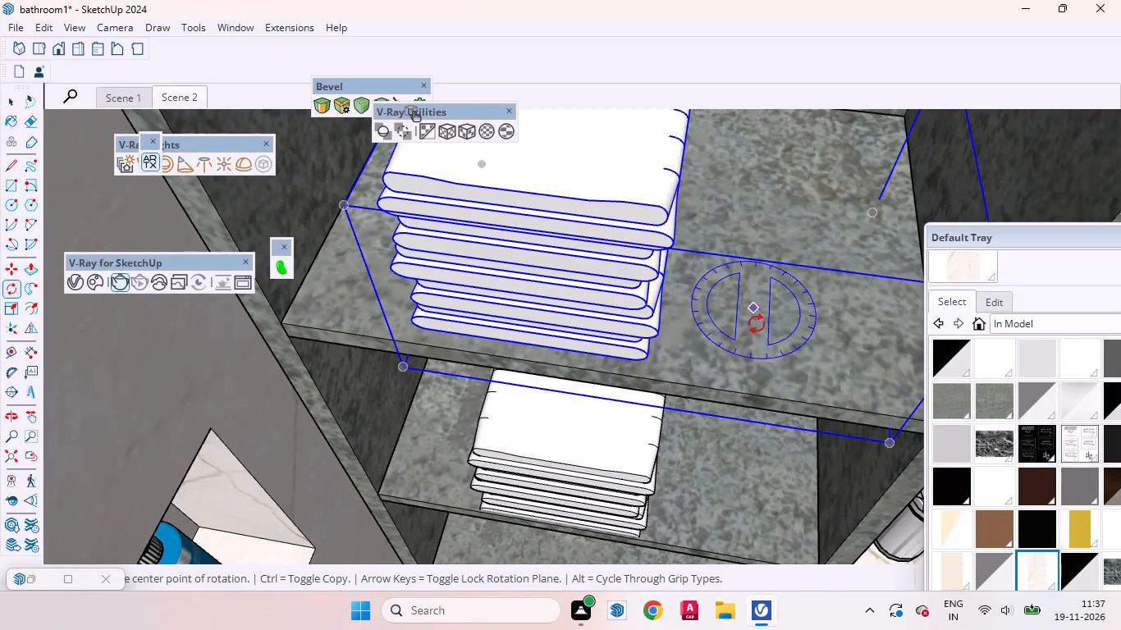
click(744, 328)
click(803, 329)
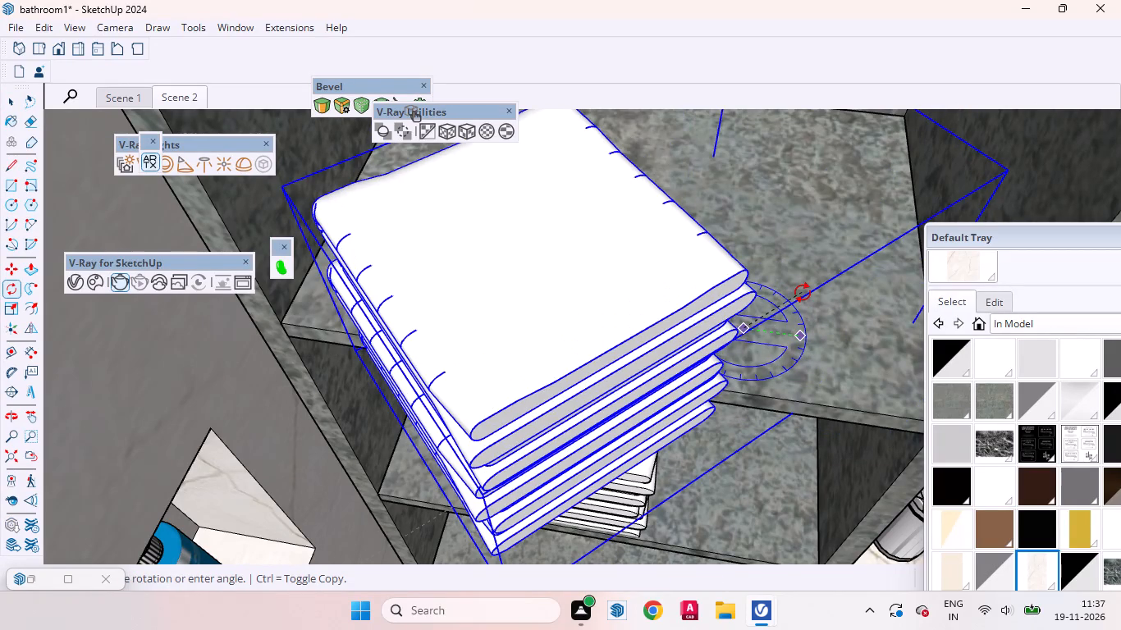
text(90)
key(Return)
key(space)
Move the rotated towel stack along the red axis back inside the shelving unit, then nudge it slightly outward on its shelf.
scroll(583, 228, down, 3)
scroll(579, 212, up, 1)
scroll(525, 201, down, 4)
middle_drag(666, 223, 435, 86)
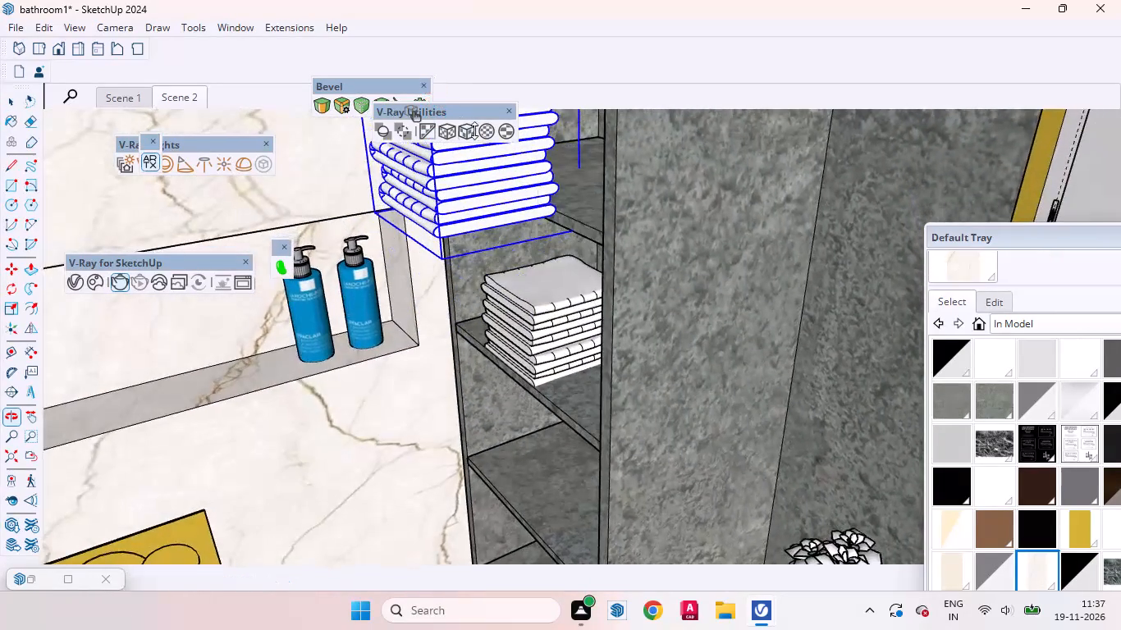
scroll(551, 209, up, 15)
key(m)
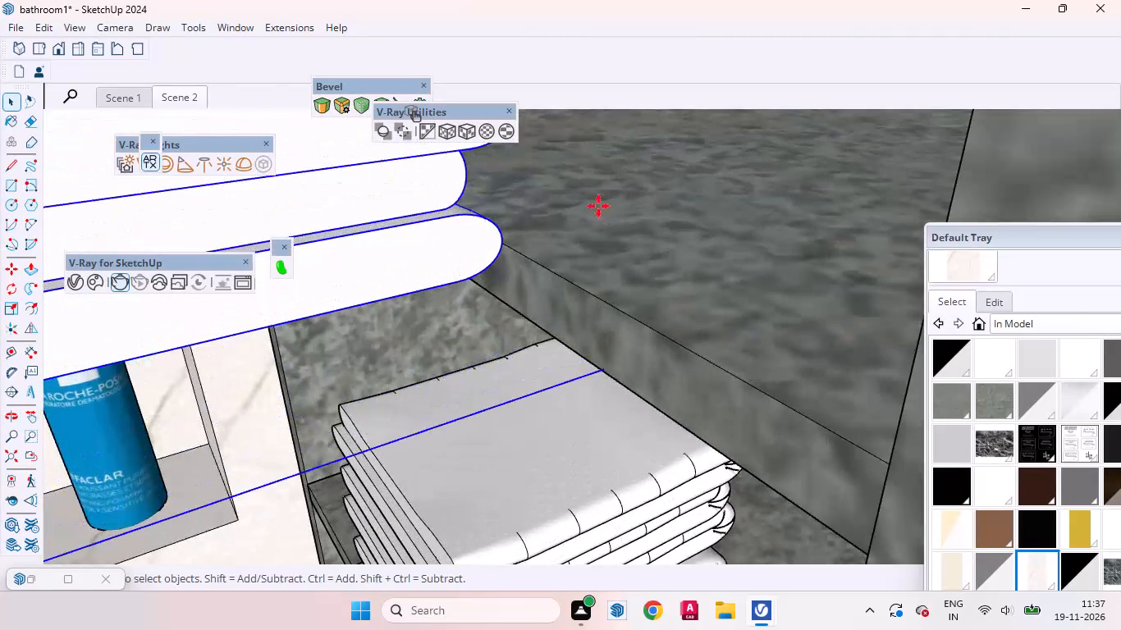
click(579, 235)
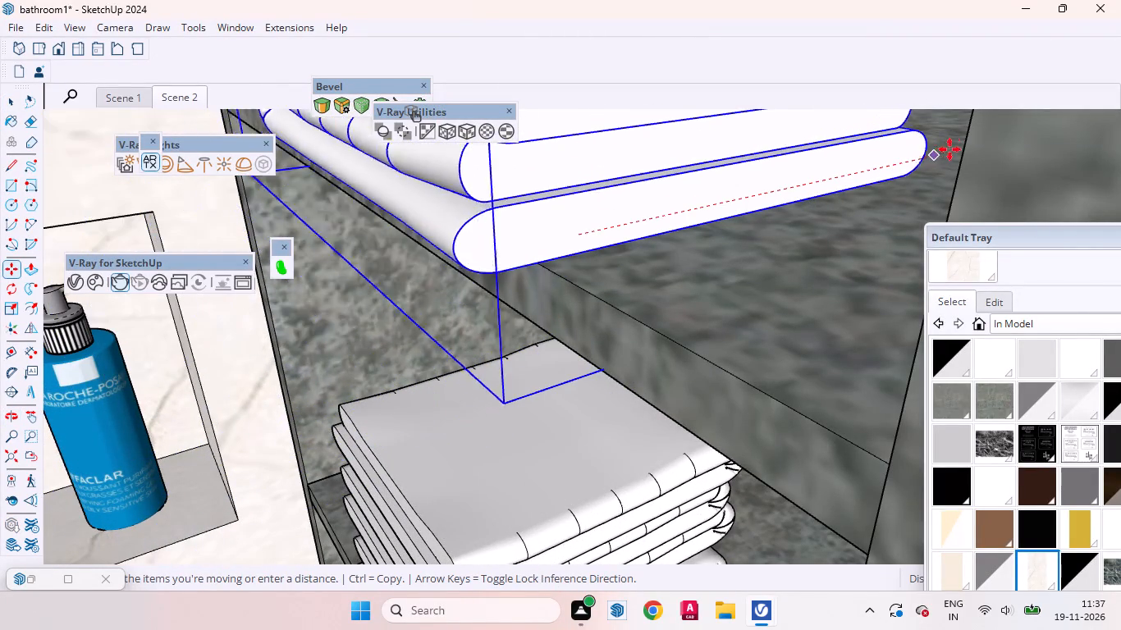
click(978, 141)
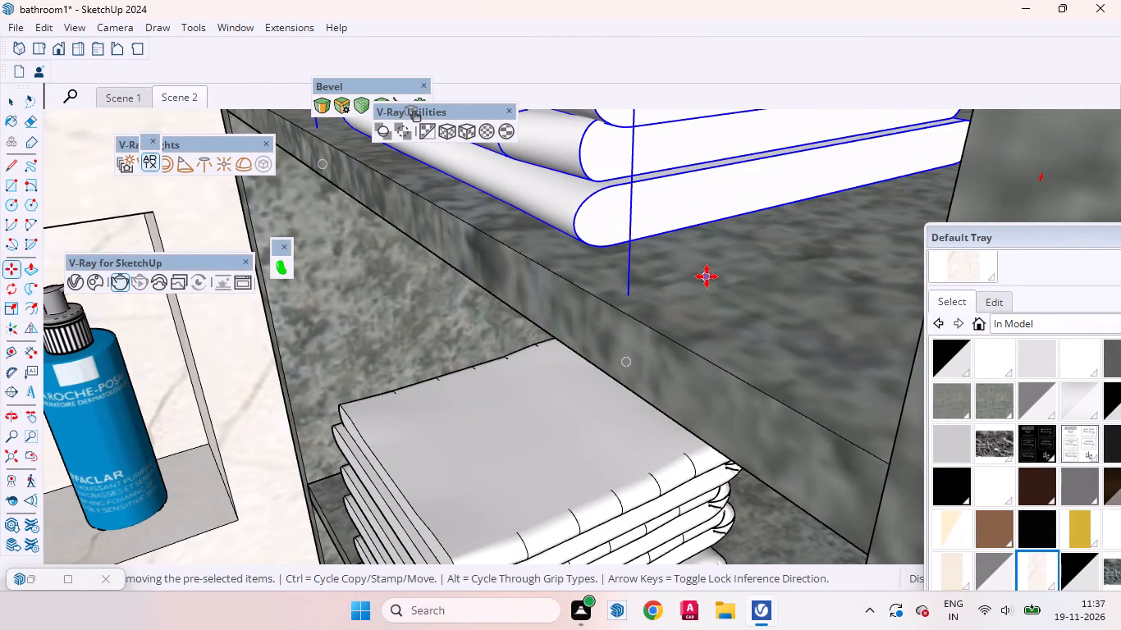
key(space)
click(707, 276)
key(m)
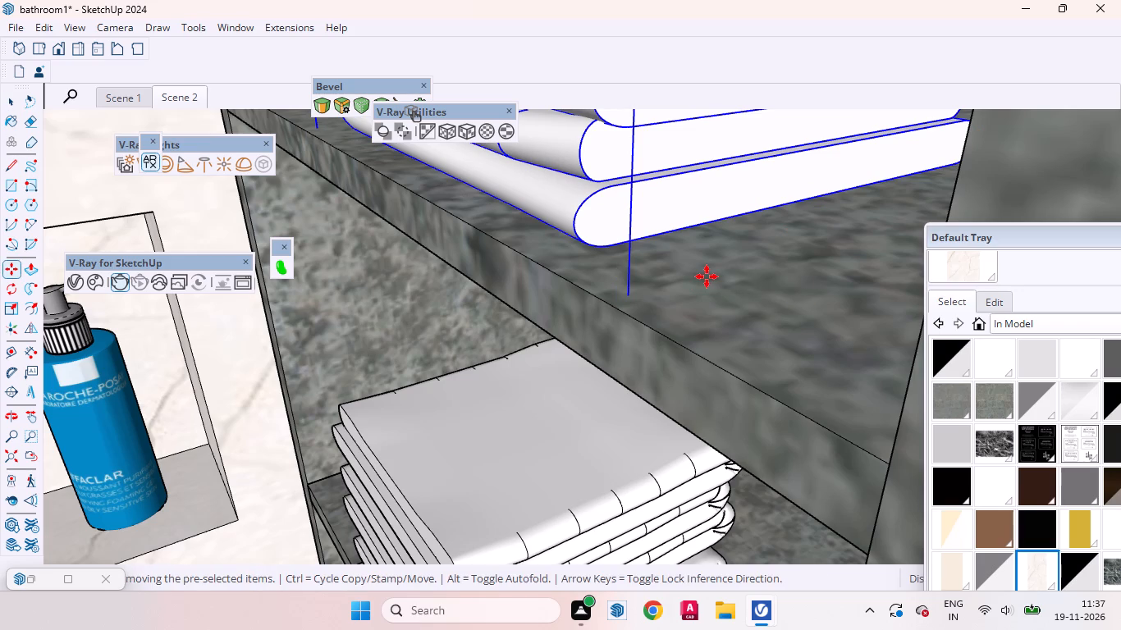
scroll(731, 215, up, 3)
click(811, 216)
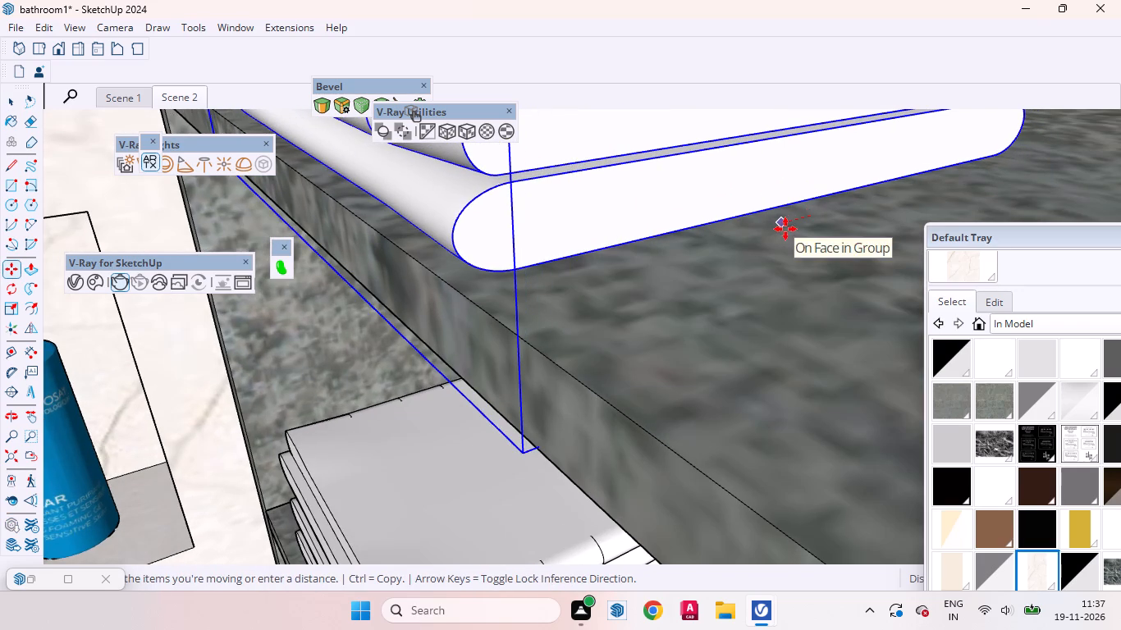
click(785, 229)
key(space)
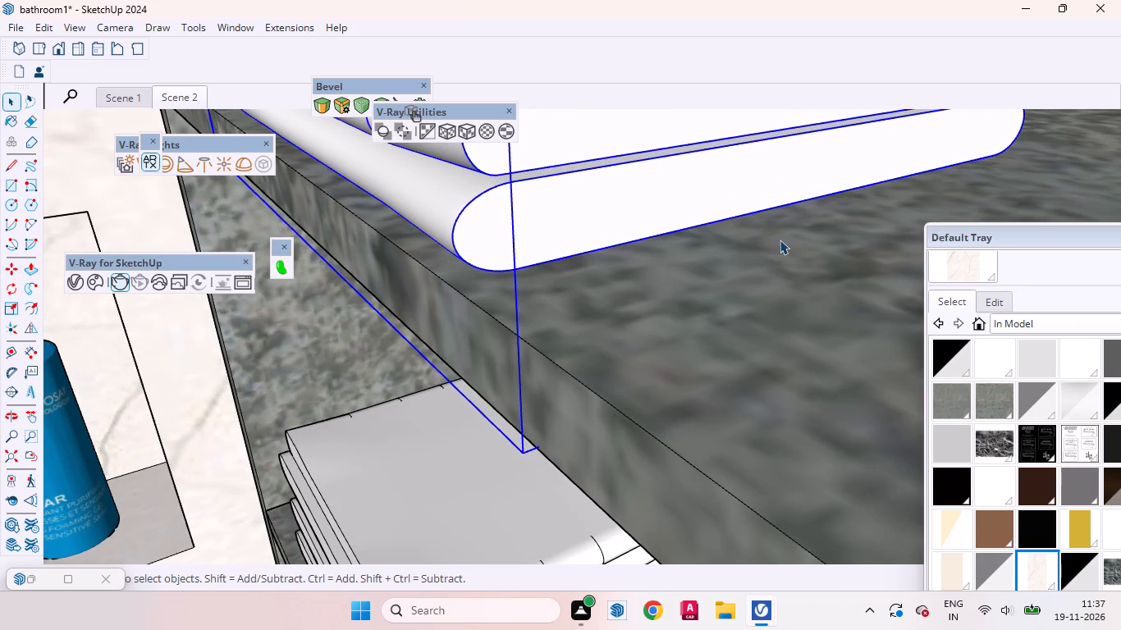
Shift the rotated towel stack along the green axis on its shelf, toward the cream marble niche wall.
scroll(705, 233, down, 20)
scroll(705, 233, down, 7)
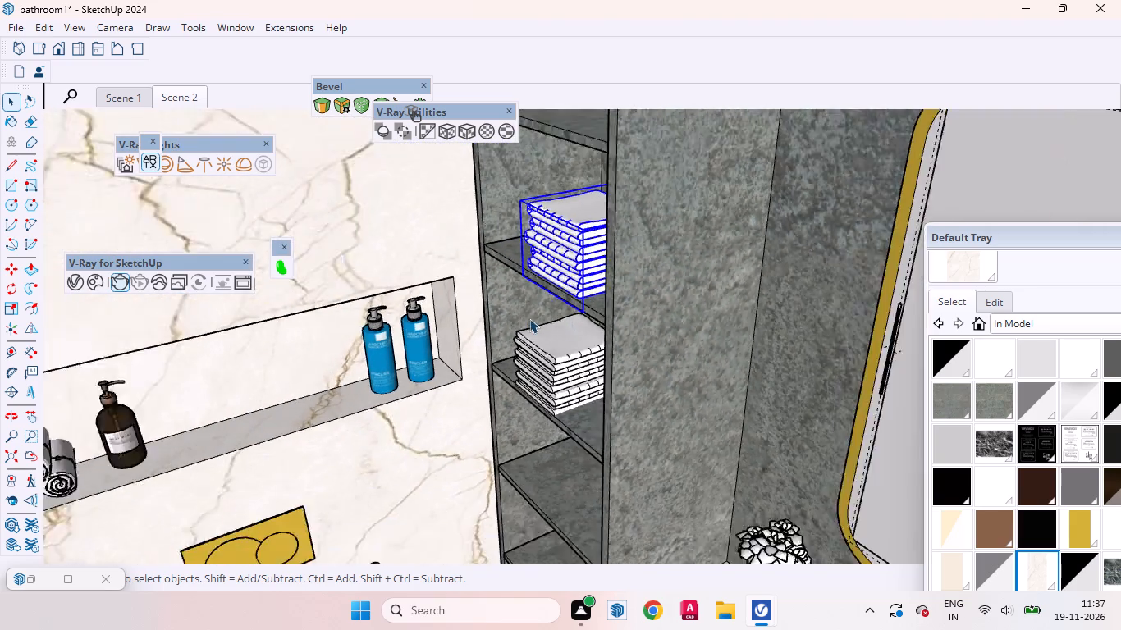
scroll(529, 318, down, 5)
middle_drag(512, 307, 673, 366)
scroll(565, 306, up, 9)
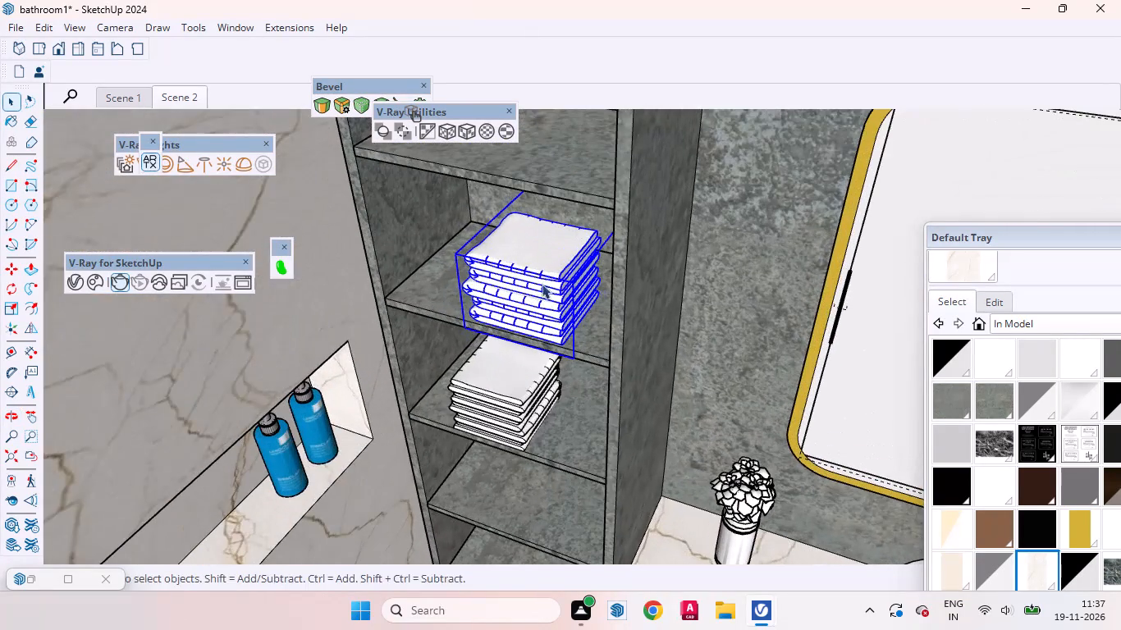
middle_drag(644, 313, 693, 348)
scroll(600, 319, up, 6)
key(m)
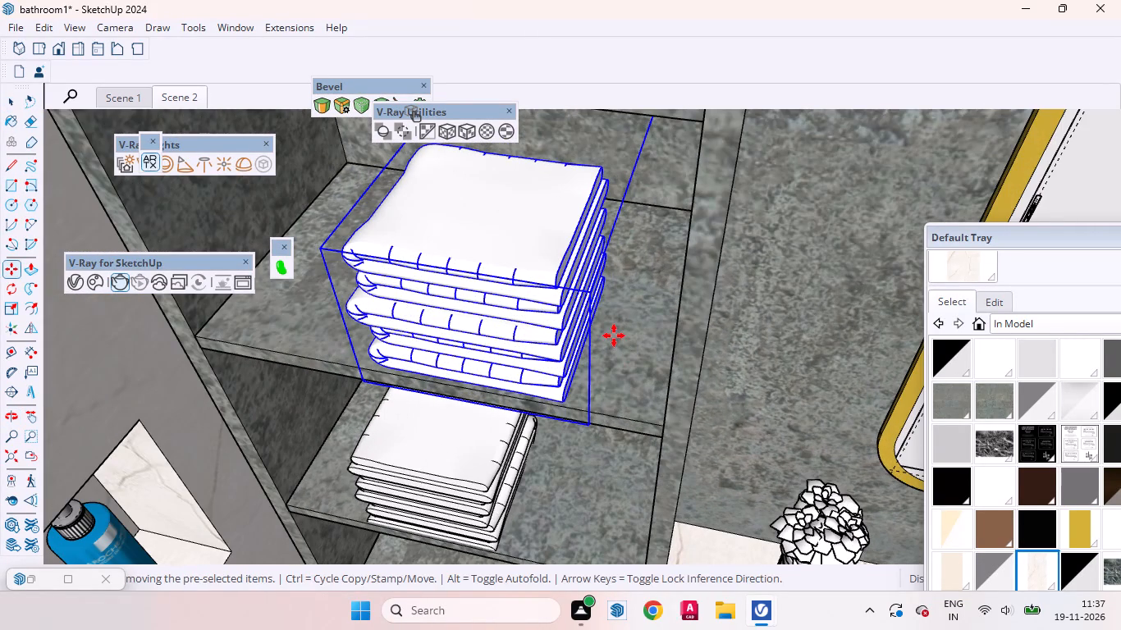
click(625, 345)
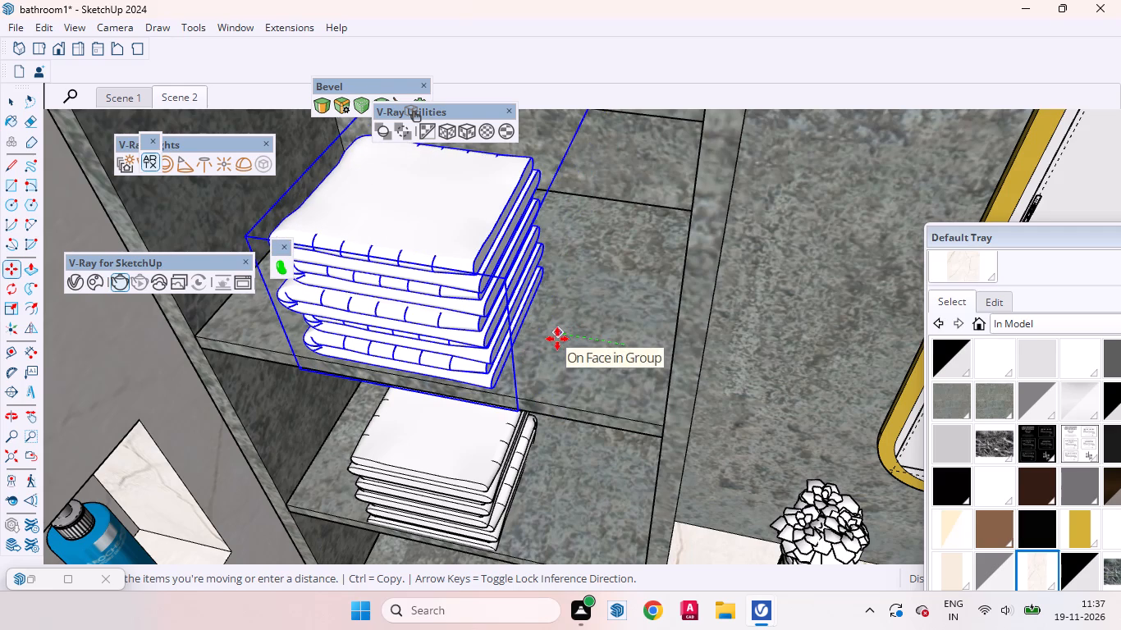
click(557, 339)
key(space)
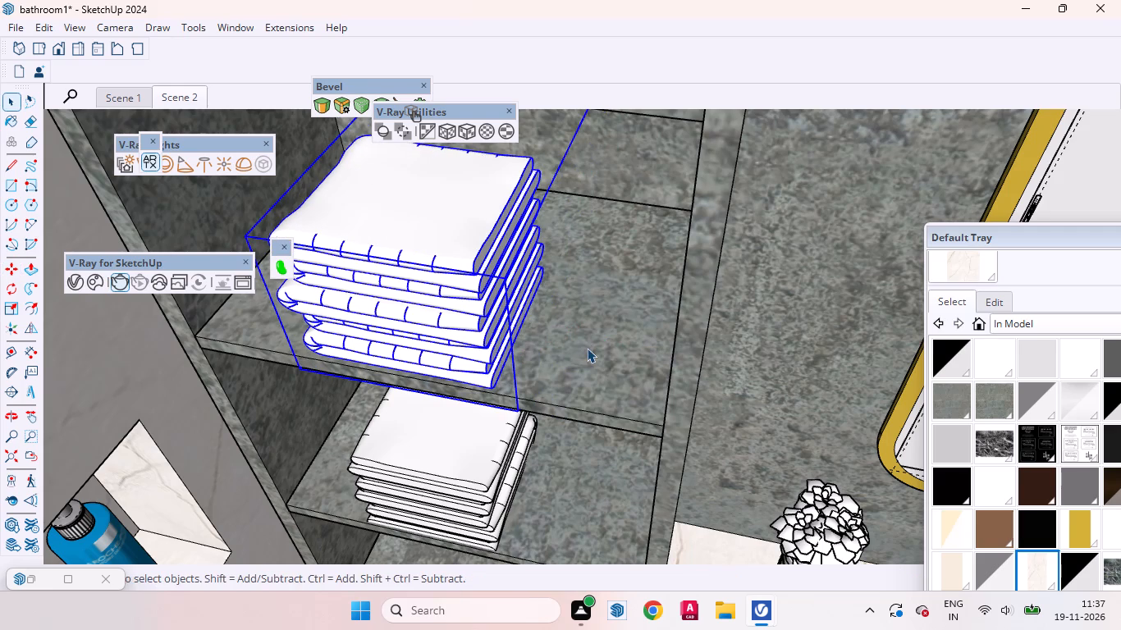
Deselect the towels and examine the whole second bathroom from its open front, including niches, shelving unit and vanity.
scroll(576, 363, down, 15)
middle_drag(493, 390, 280, 354)
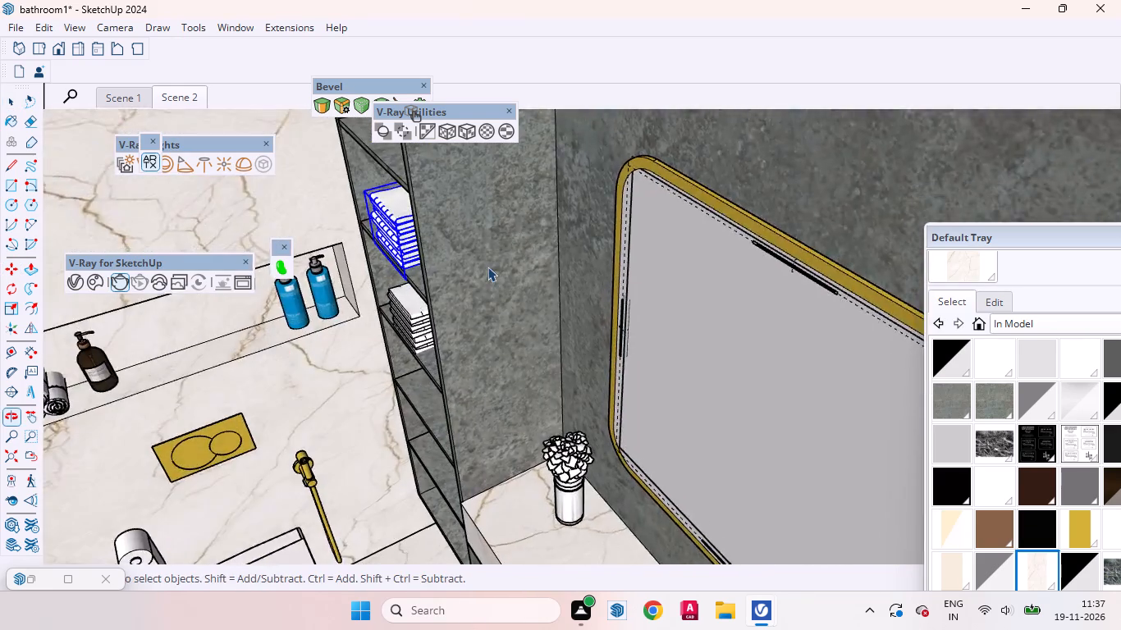
scroll(487, 267, down, 16)
click(730, 156)
click(730, 163)
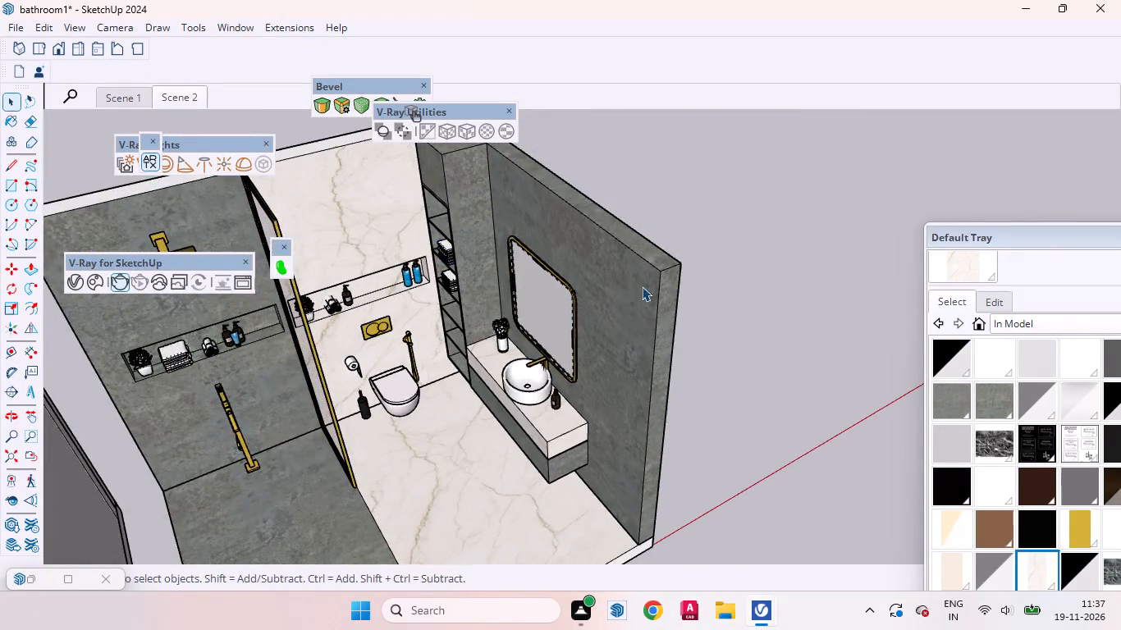
middle_drag(617, 292, 508, 127)
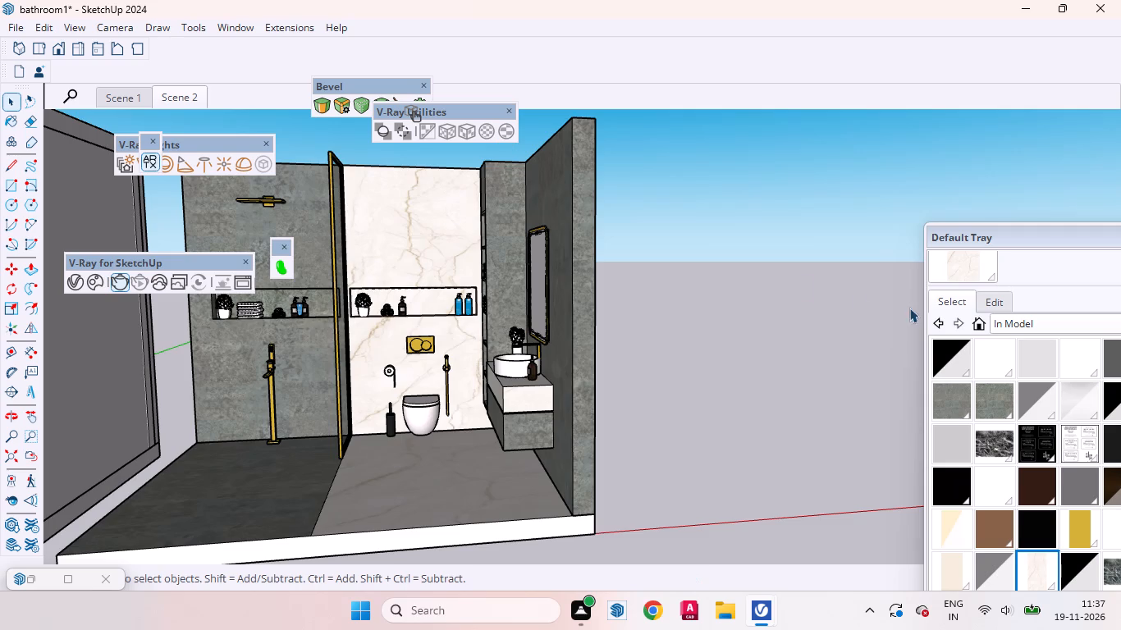
scroll(909, 308, down, 3)
scroll(271, 299, up, 6)
middle_drag(525, 317, 499, 316)
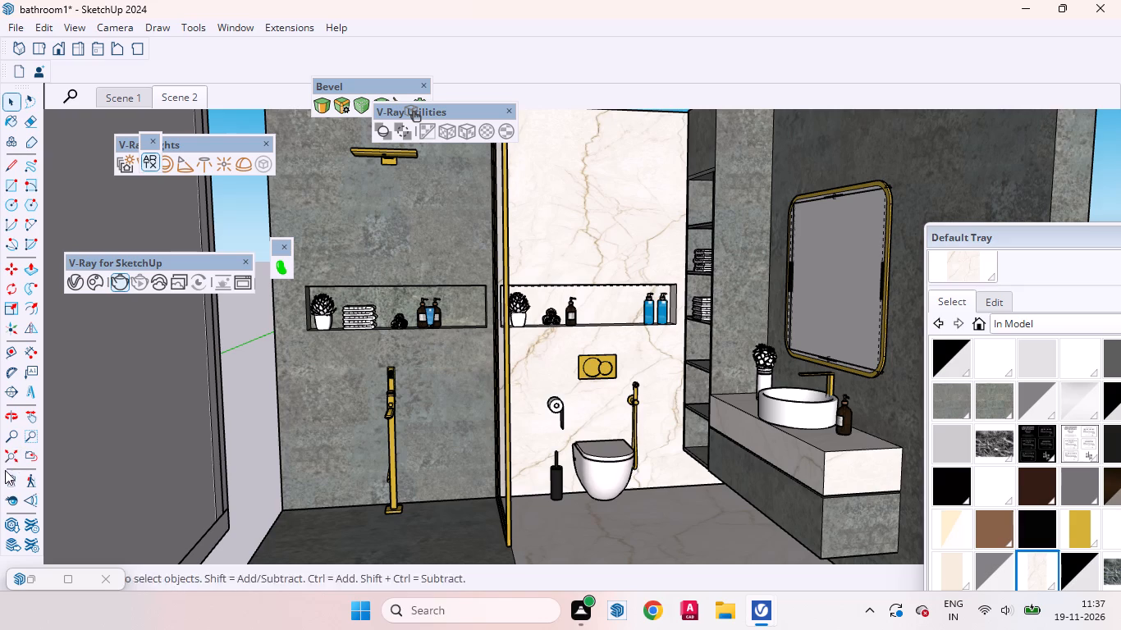
Reposition the Default Tray away from the vanity and mirror, over the lower area beside the shower.
click(7, 433)
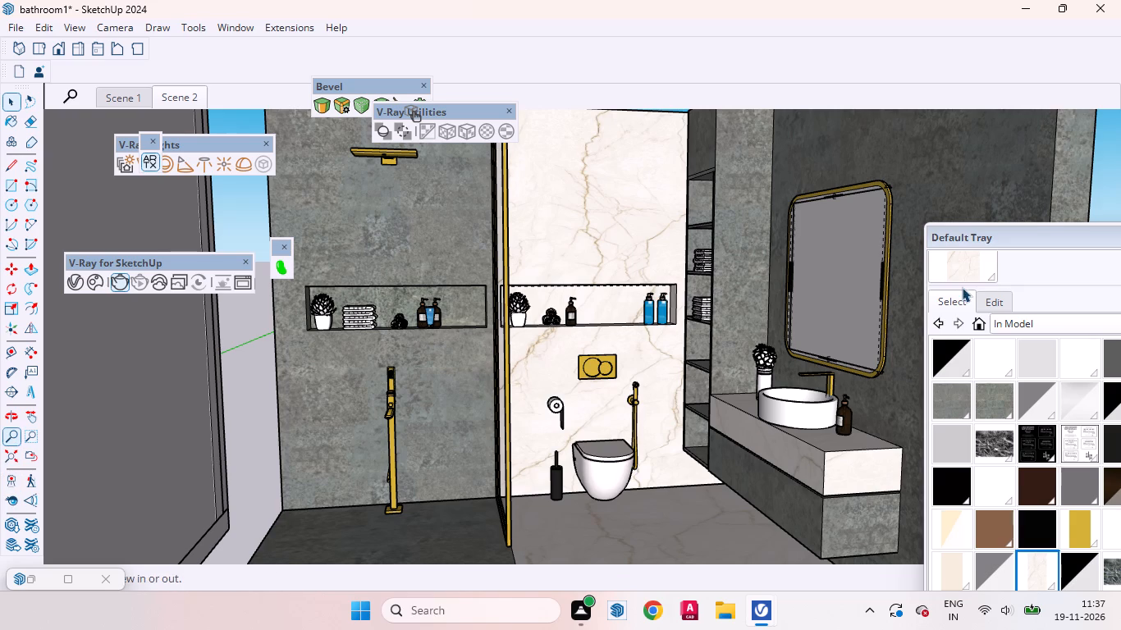
drag(1043, 240, 707, 290)
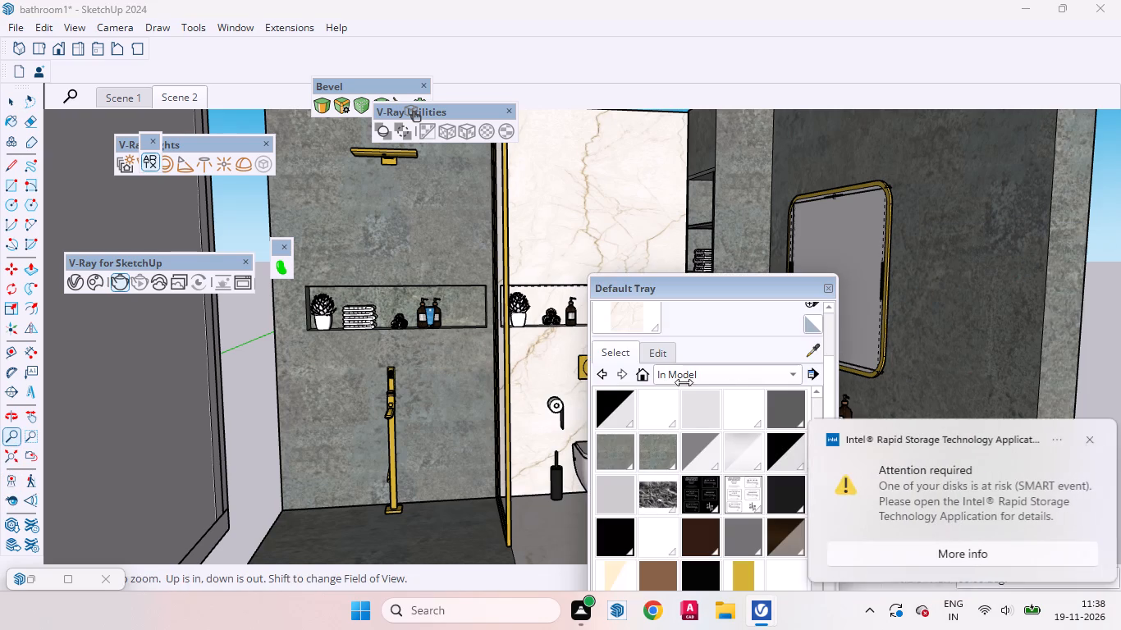
click(1084, 437)
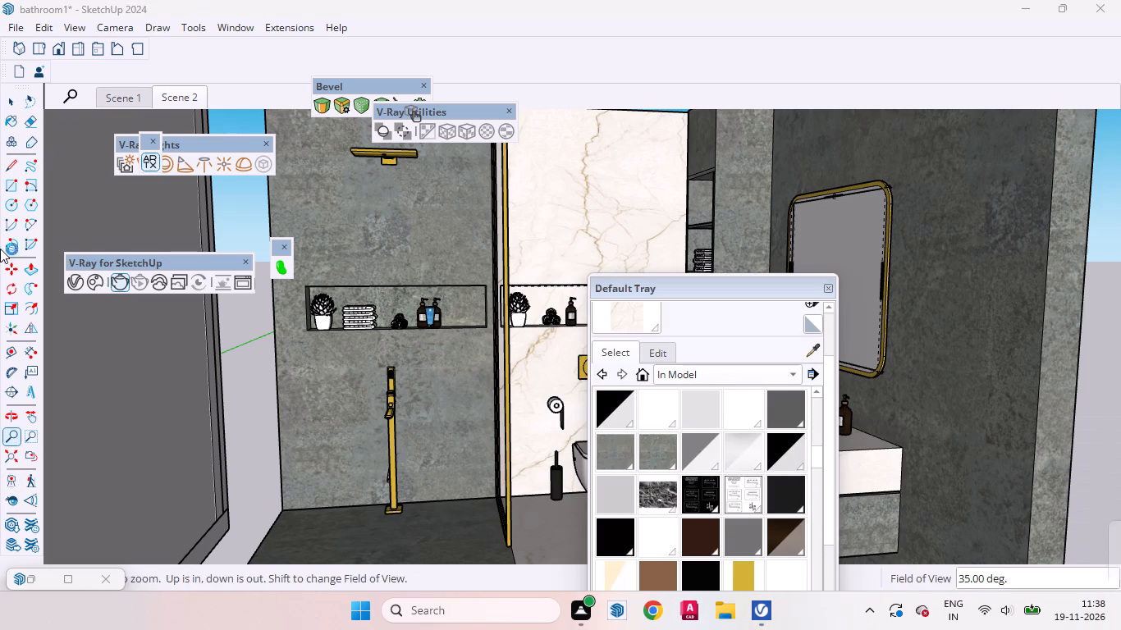
click(10, 107)
drag(752, 294, 750, 294)
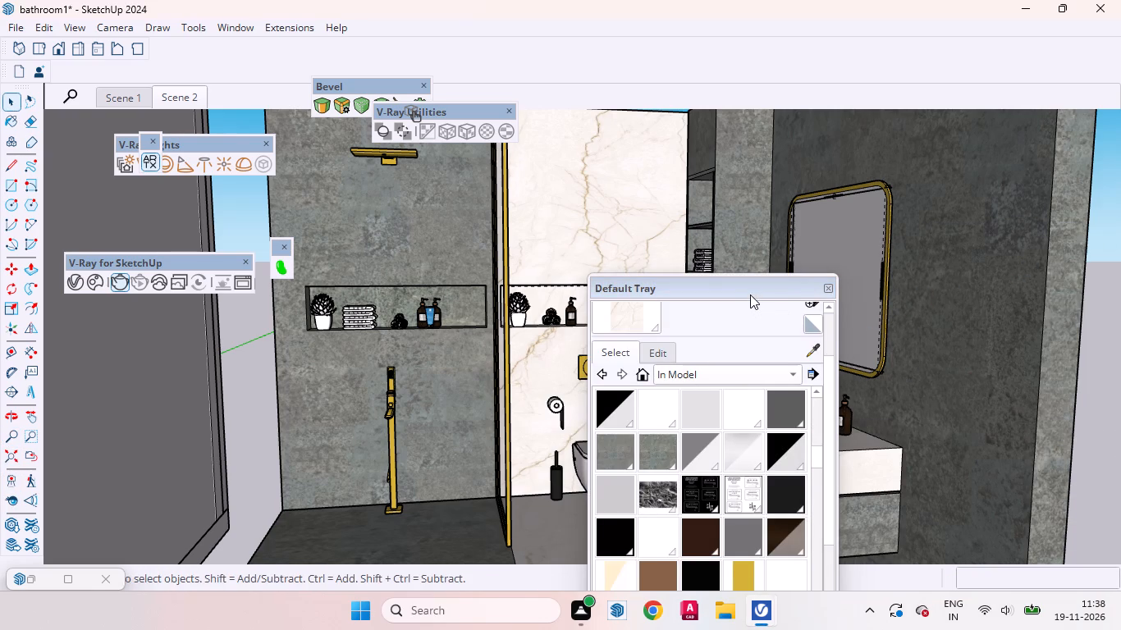
drag(750, 294, 353, 489)
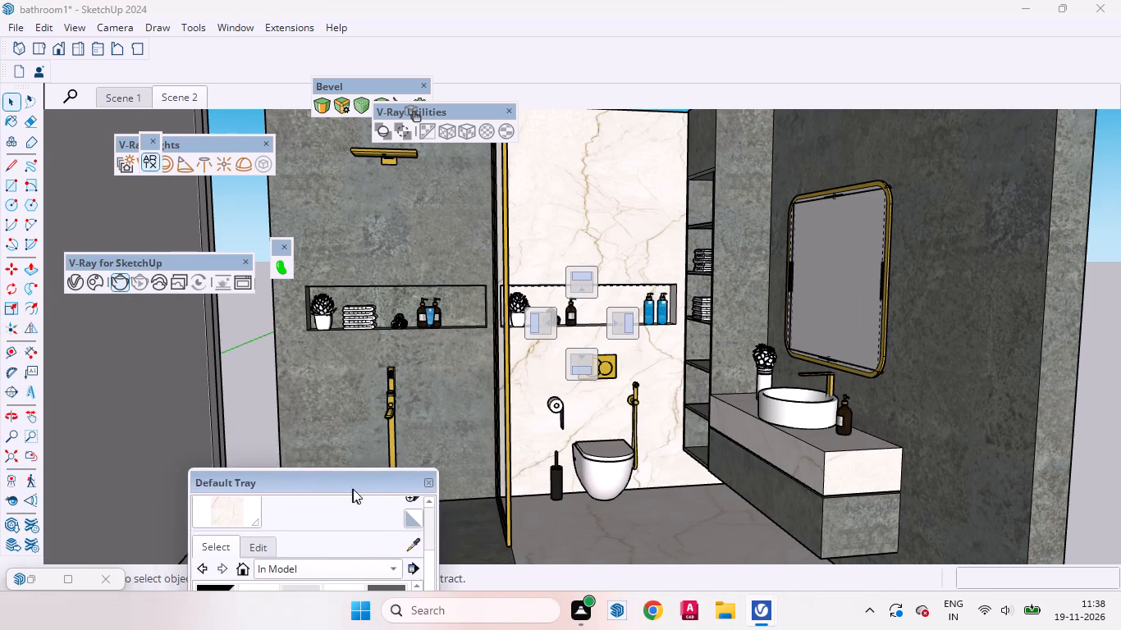
drag(353, 489, 254, 426)
Reframe the second bathroom from its open front, keeping the shower, toilet, niches, shelving unit and vanity together in view.
scroll(667, 442, down, 6)
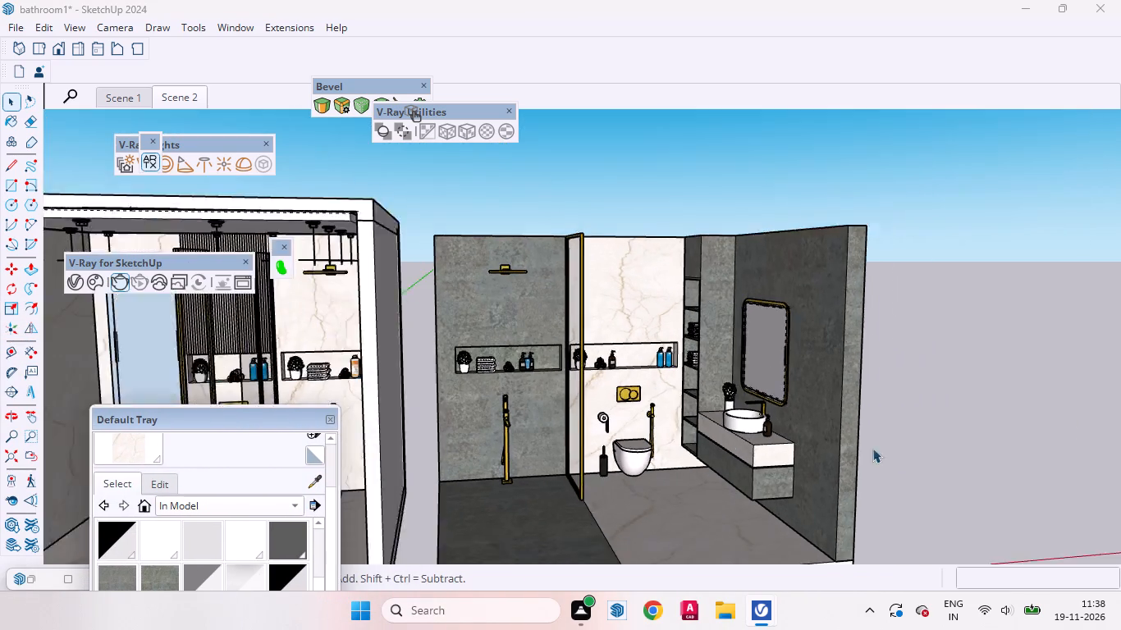
middle_drag(867, 463, 789, 435)
scroll(635, 413, up, 1)
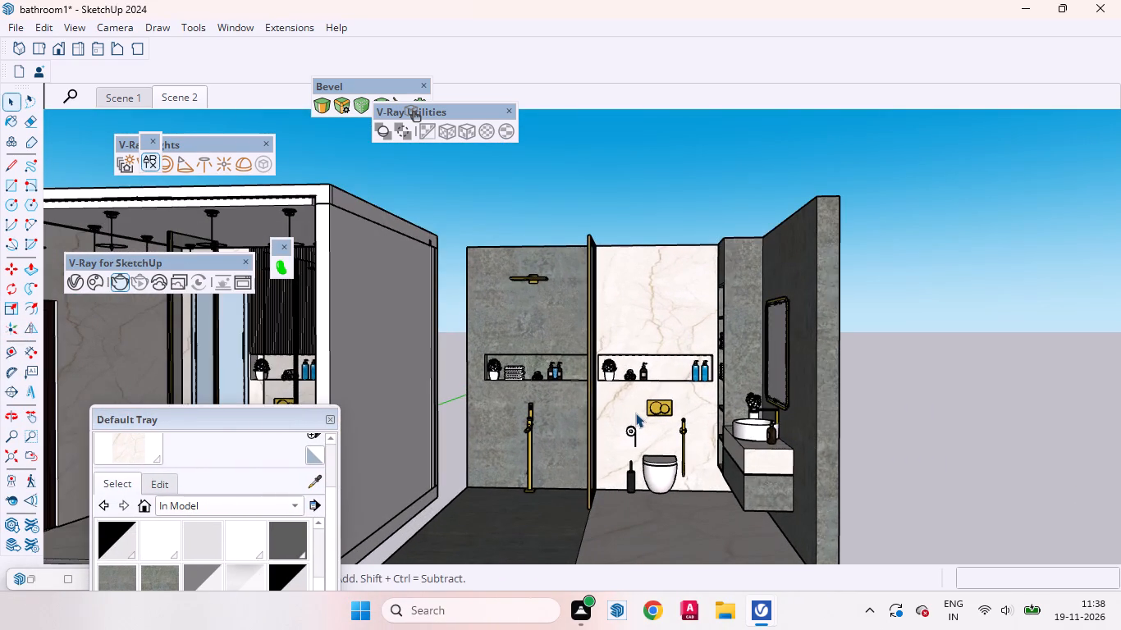
scroll(635, 413, up, 1)
scroll(846, 389, up, 1)
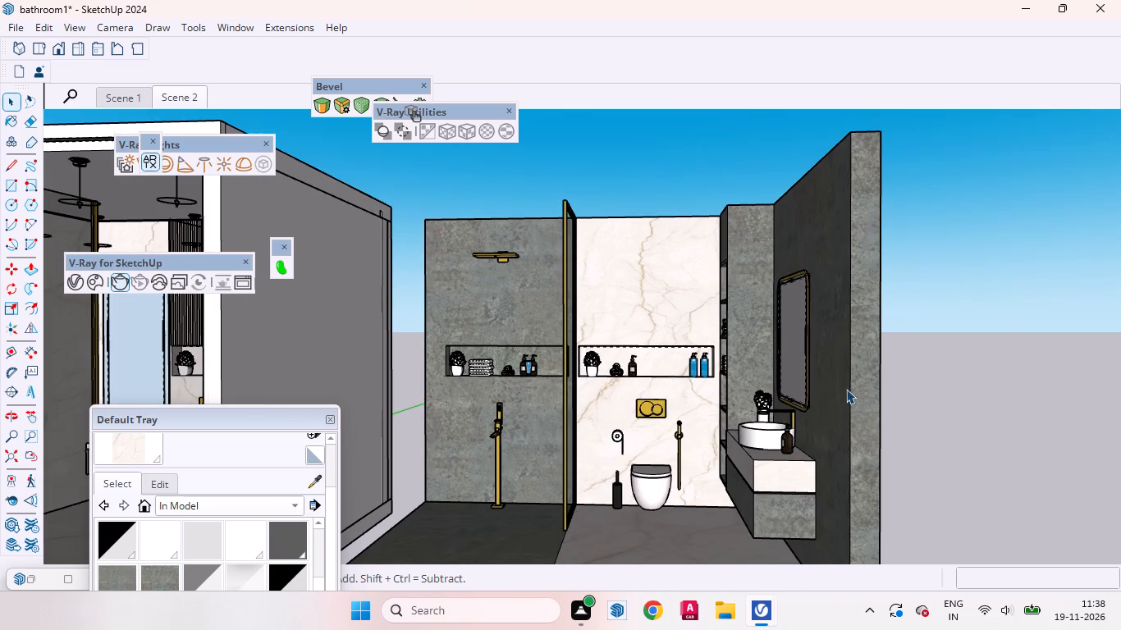
scroll(853, 416, down, 2)
scroll(705, 380, up, 3)
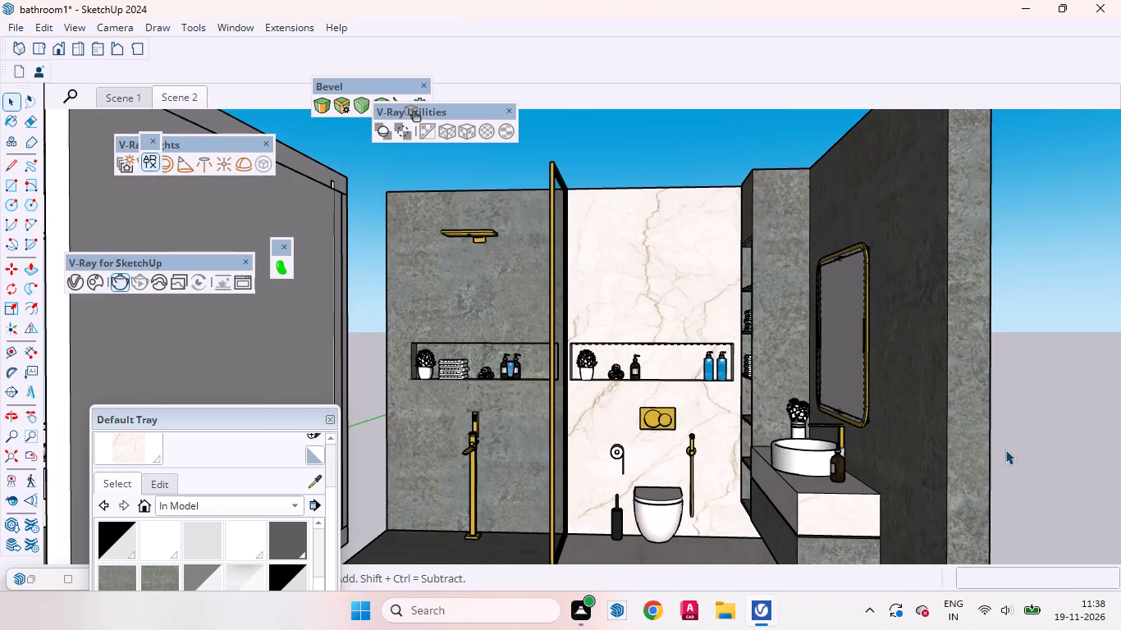
scroll(1078, 464, down, 2)
scroll(615, 379, up, 1)
scroll(615, 379, down, 6)
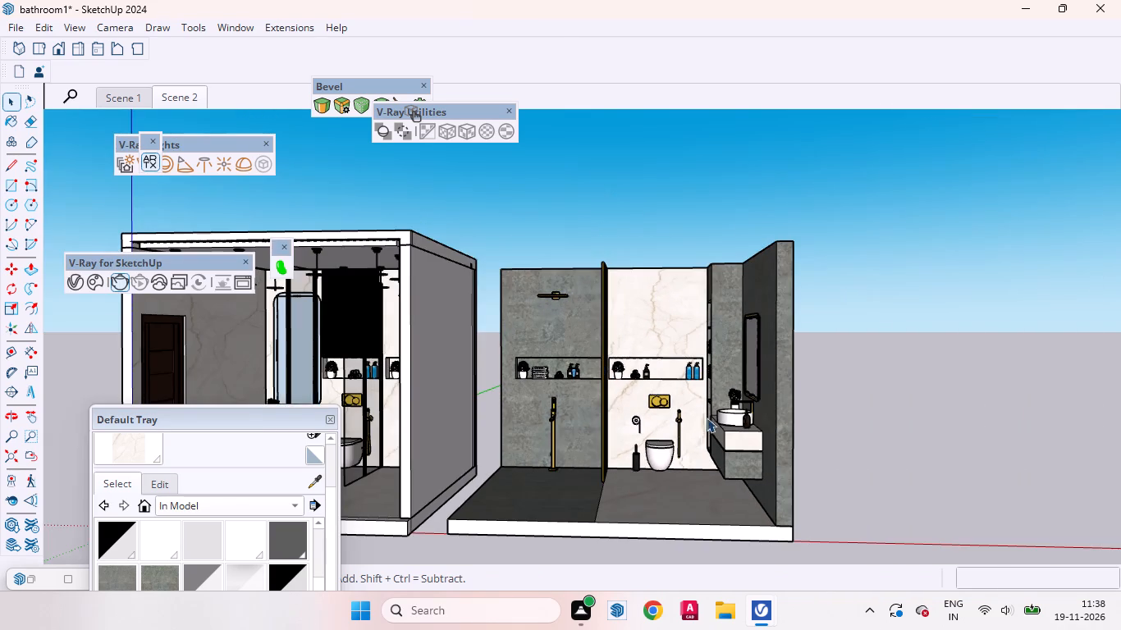
scroll(561, 422, up, 5)
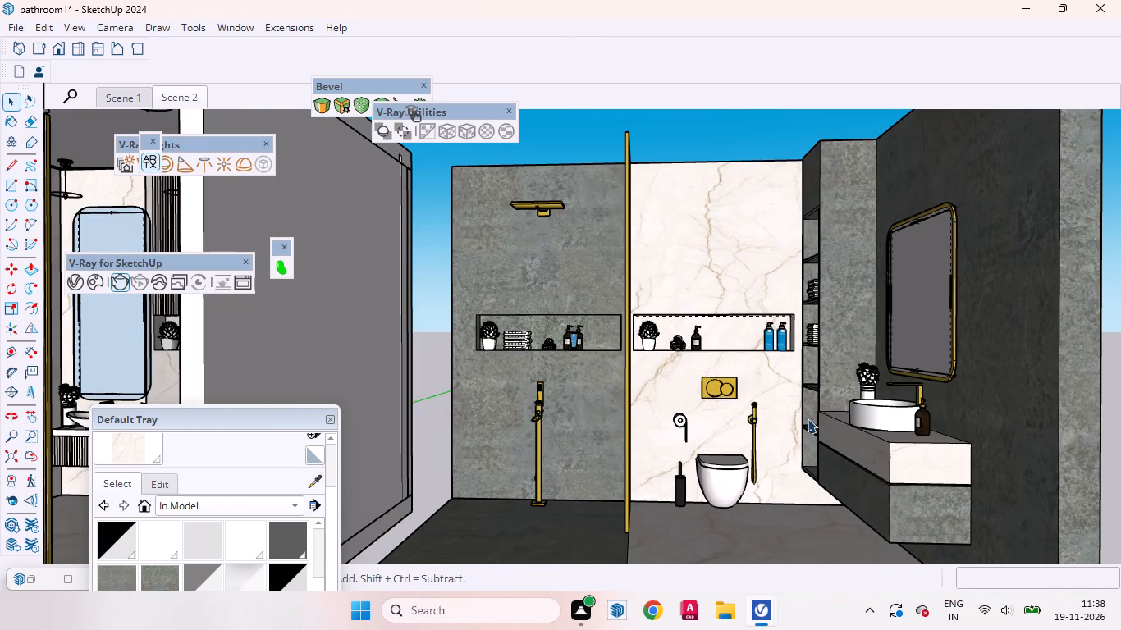
scroll(678, 382, up, 1)
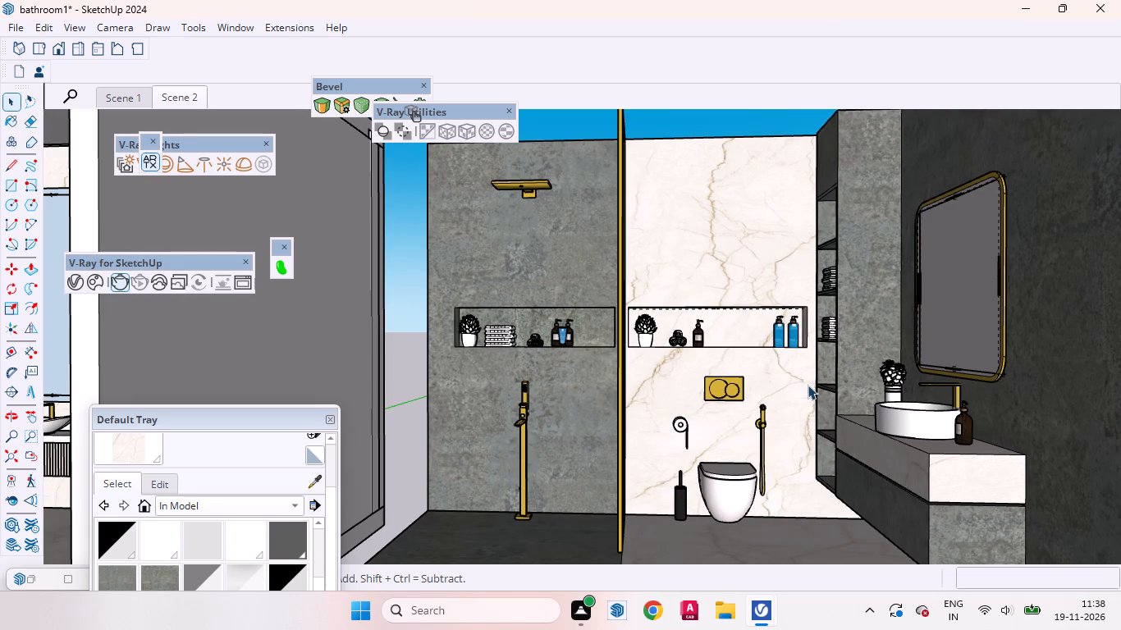
click(31, 411)
drag(668, 386, 649, 386)
drag(647, 386, 655, 390)
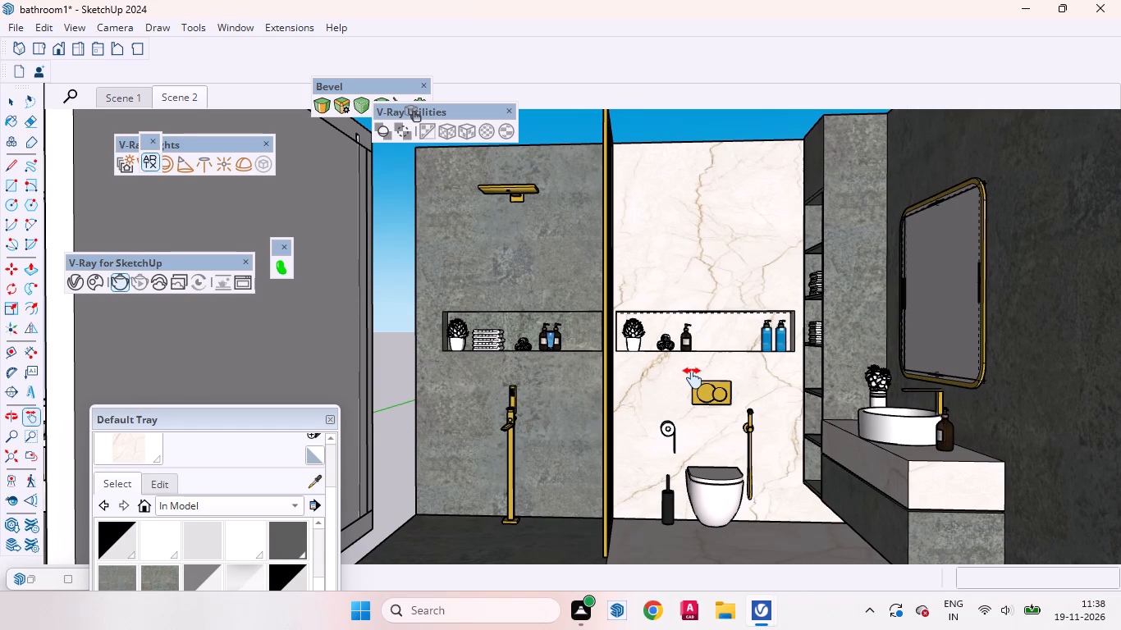
middle_drag(691, 378, 684, 376)
Set the standard Front view, centre the second bathroom in the frame, and add it as a new scene after Scene 2.
click(54, 49)
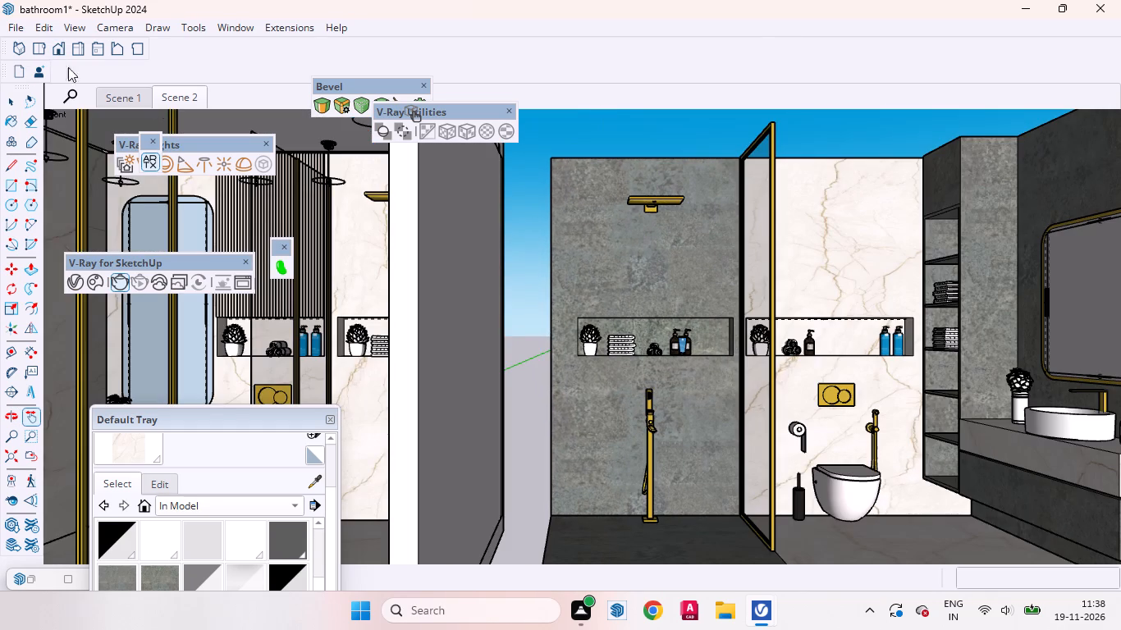
drag(857, 359, 766, 349)
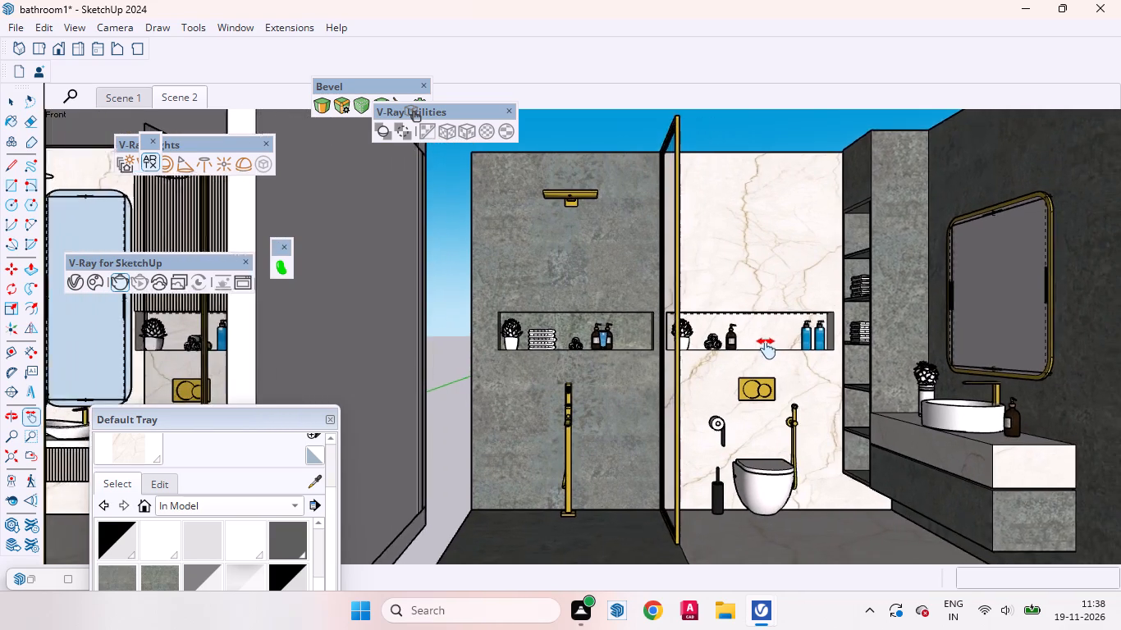
drag(766, 349, 701, 331)
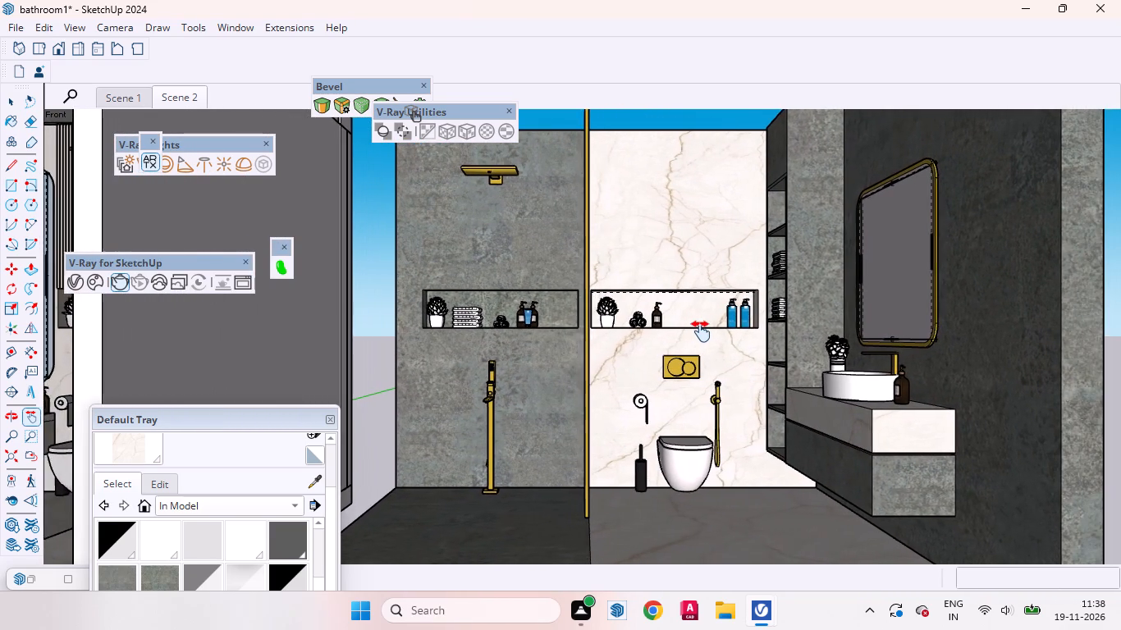
drag(701, 331, 710, 338)
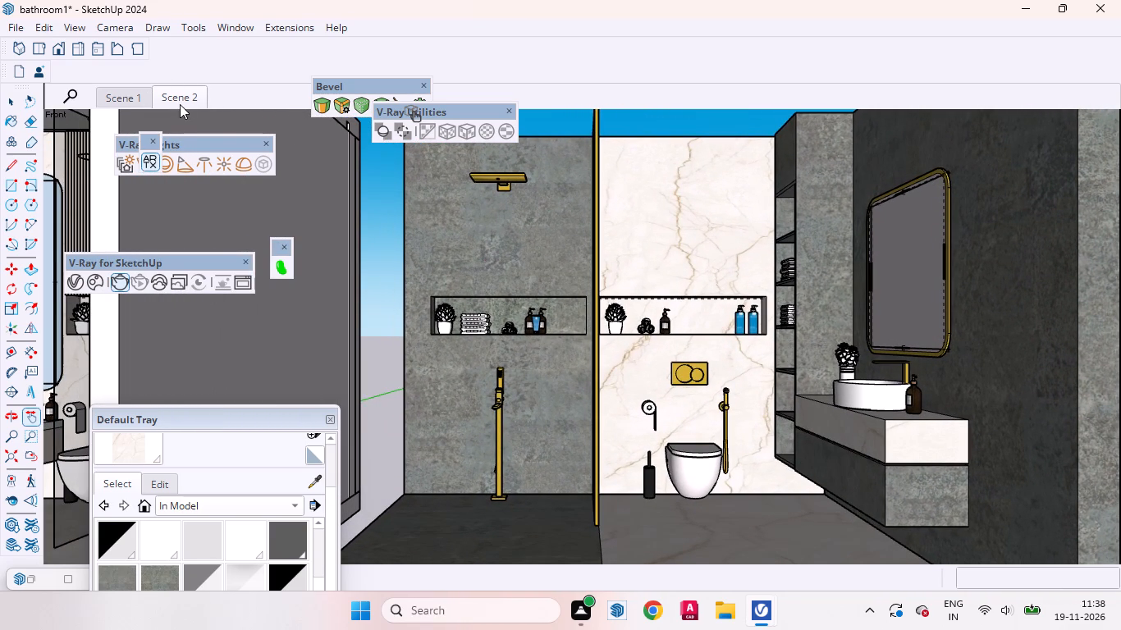
right_click(180, 104)
click(226, 158)
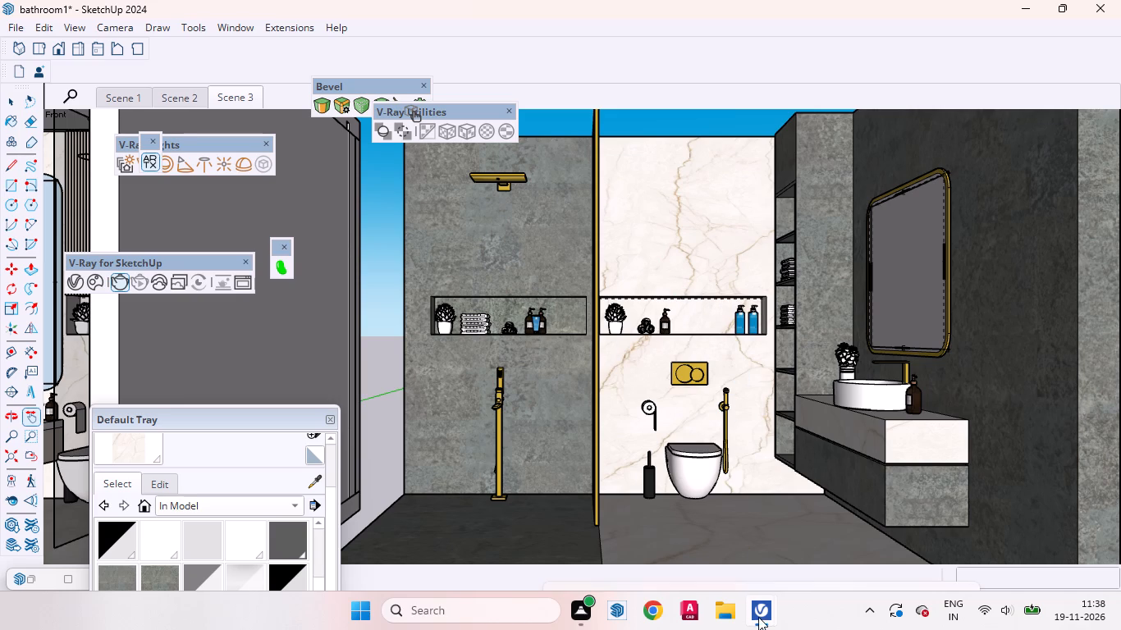
Switch to the V-Ray Frame Buffer and examine the first bathroom's render, especially the ceiling cove light along the marble wall.
click(733, 534)
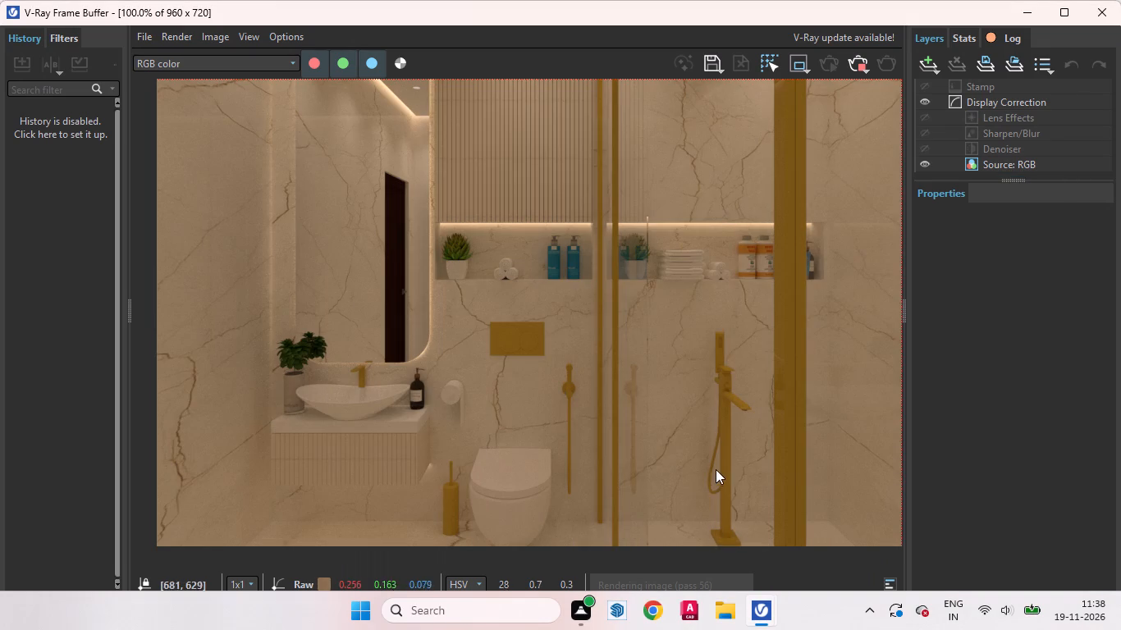
scroll(657, 477, down, 1)
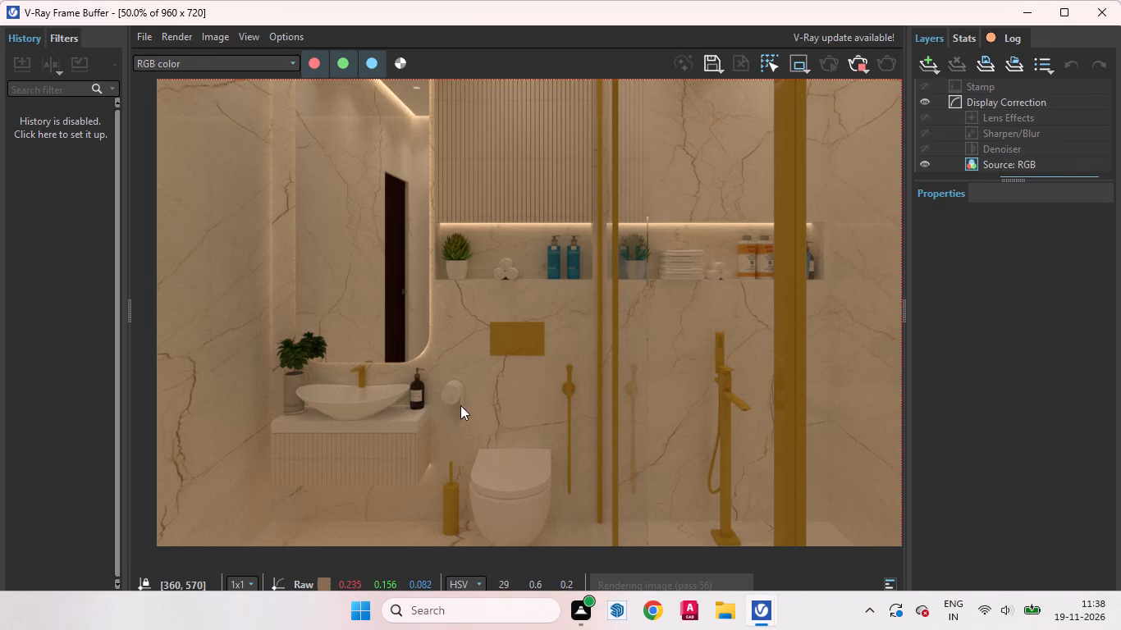
scroll(344, 294, up, 1)
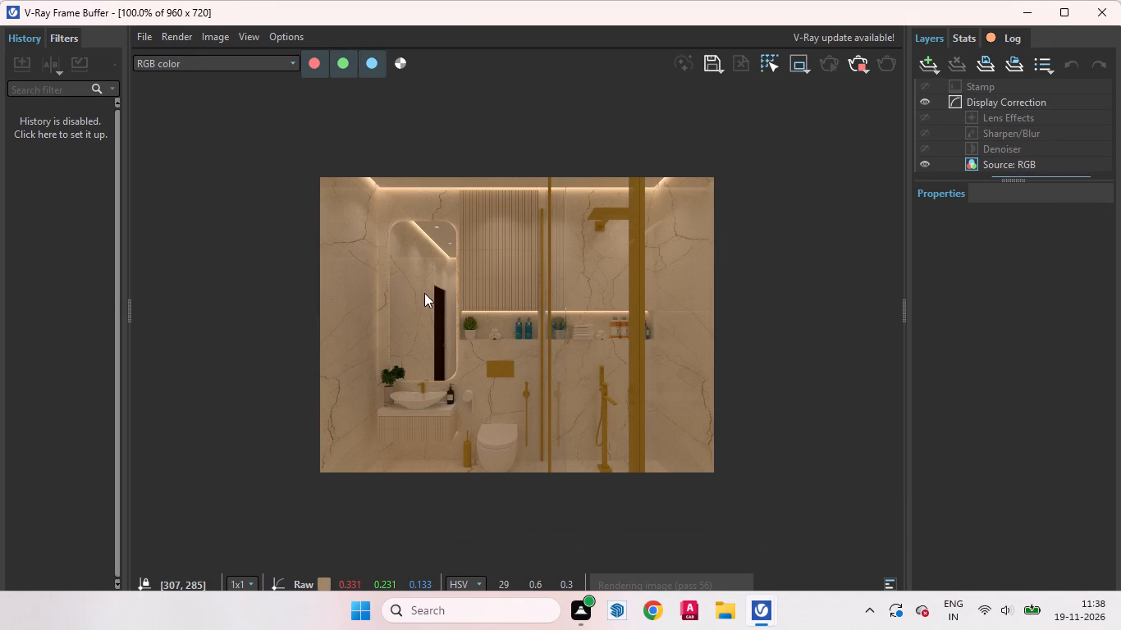
middle_drag(533, 346, 668, 481)
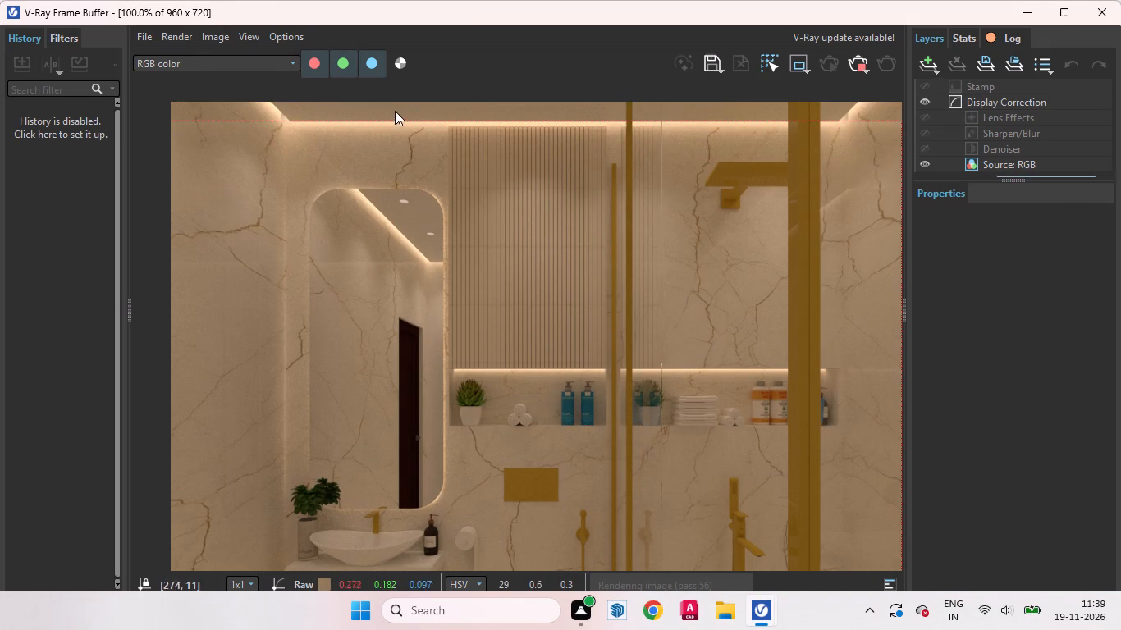
scroll(395, 111, up, 4)
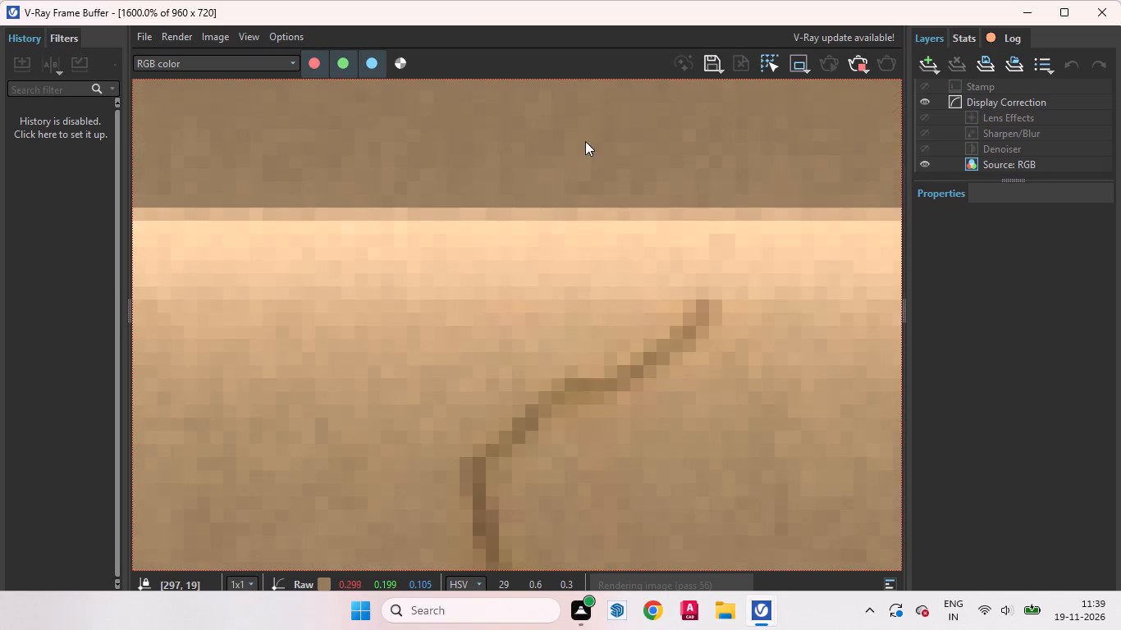
scroll(576, 208, down, 1)
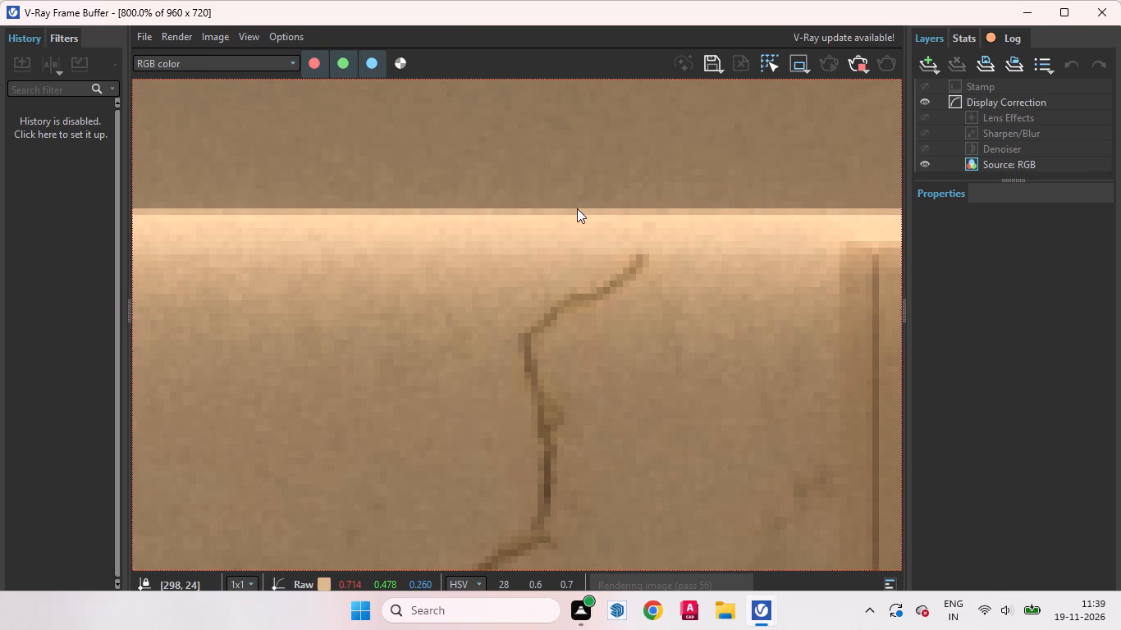
scroll(582, 224, down, 4)
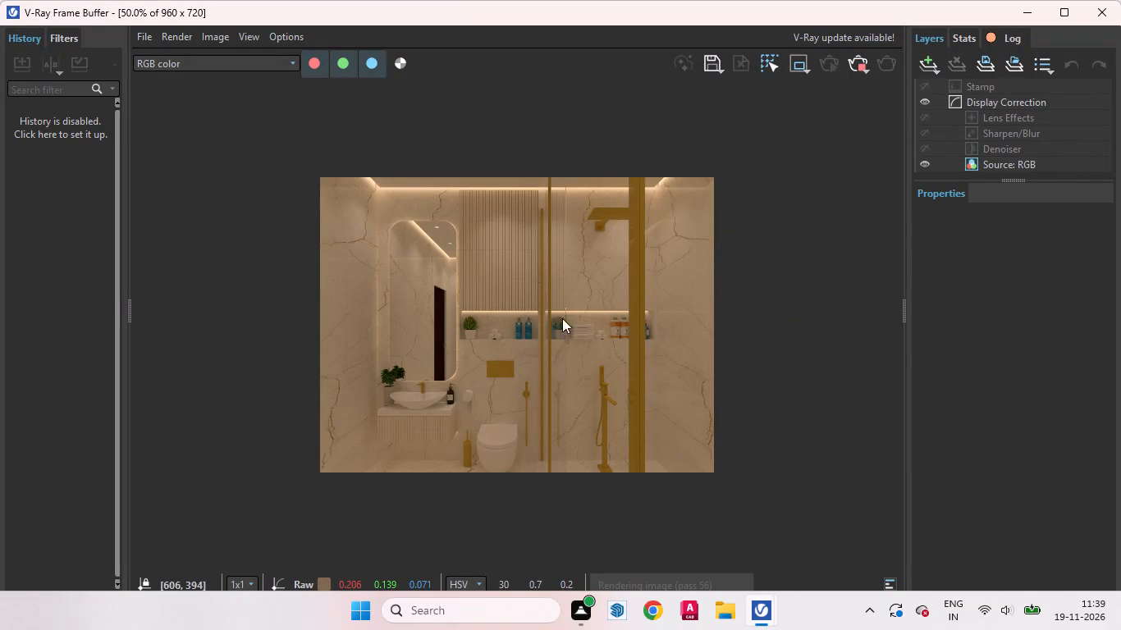
drag(364, 177, 391, 205)
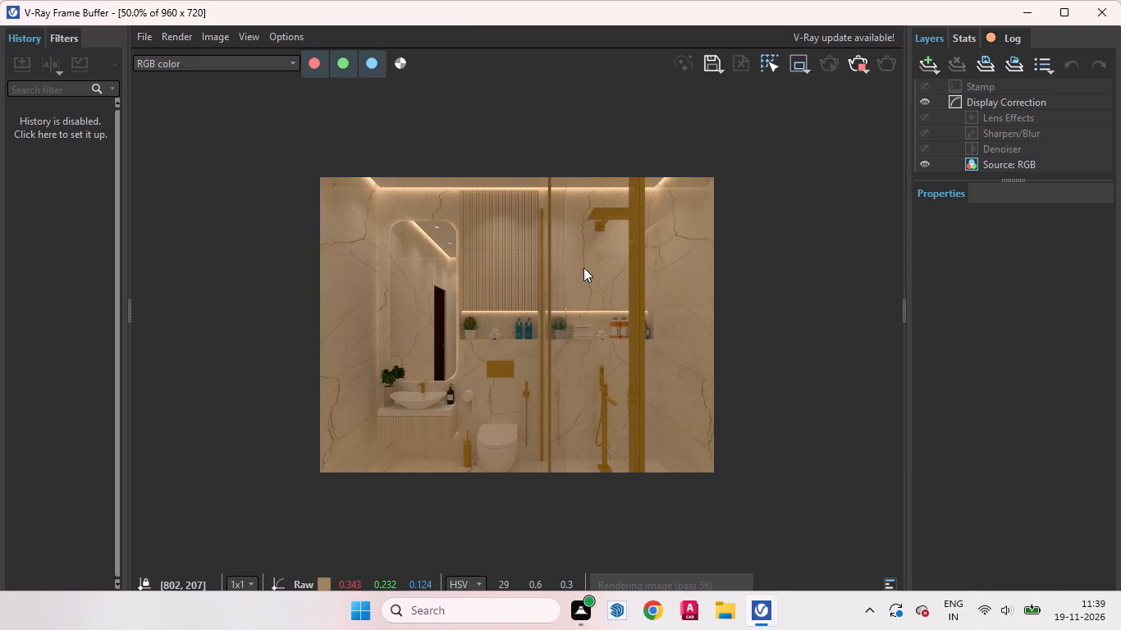
Examine the fluted wall panel above the niche in the first bathroom's render, up close and in context.
scroll(457, 289, up, 1)
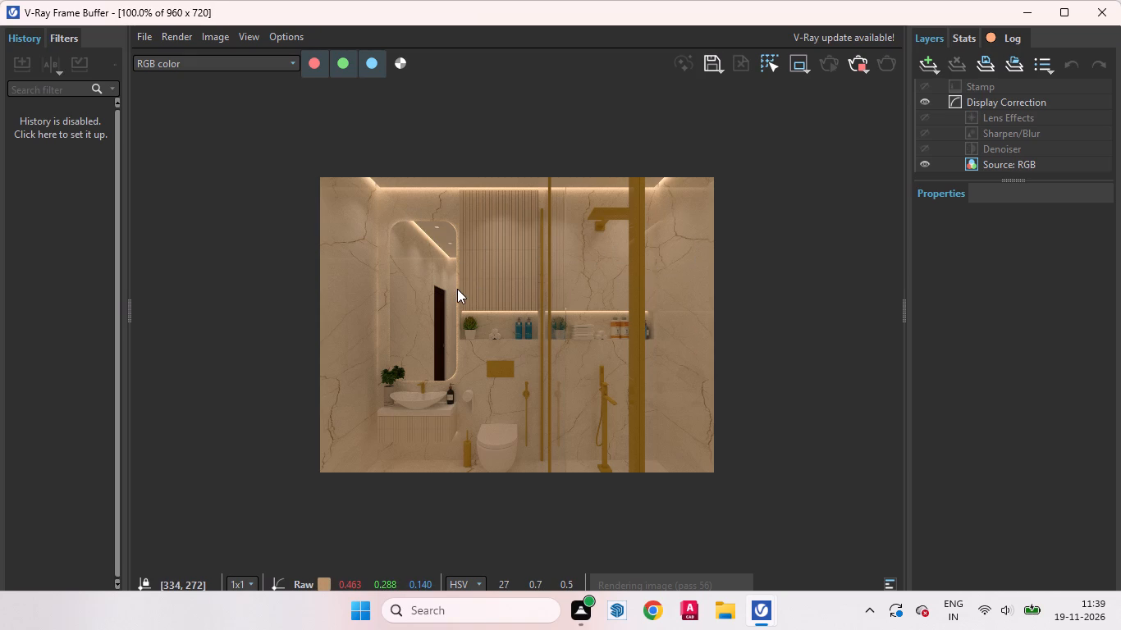
scroll(457, 289, up, 1)
scroll(483, 319, down, 2)
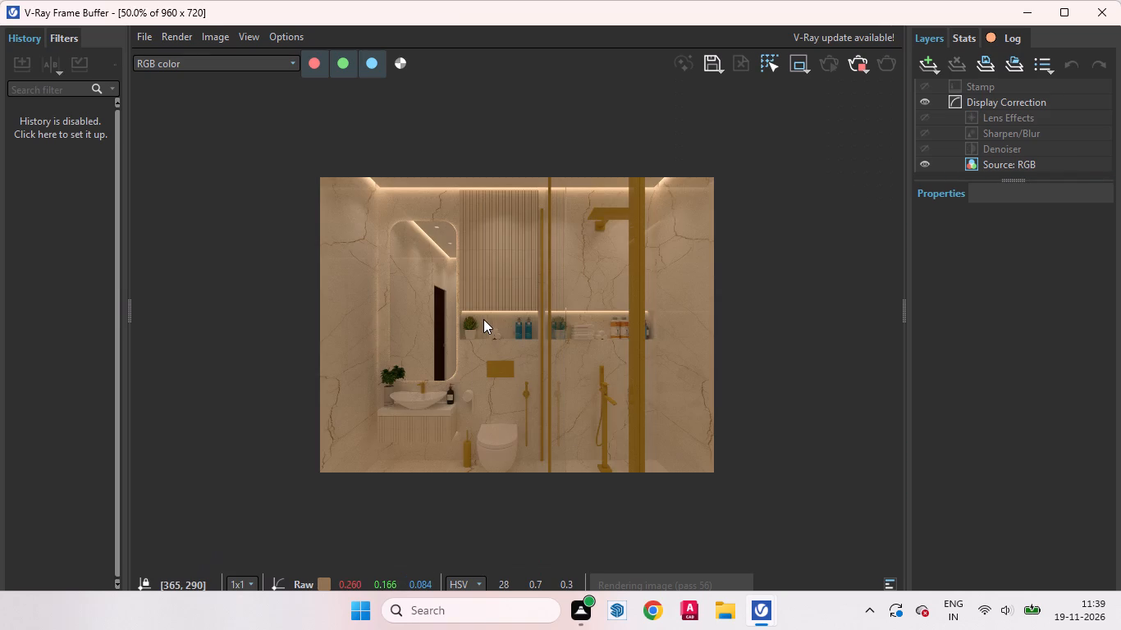
scroll(515, 320, up, 1)
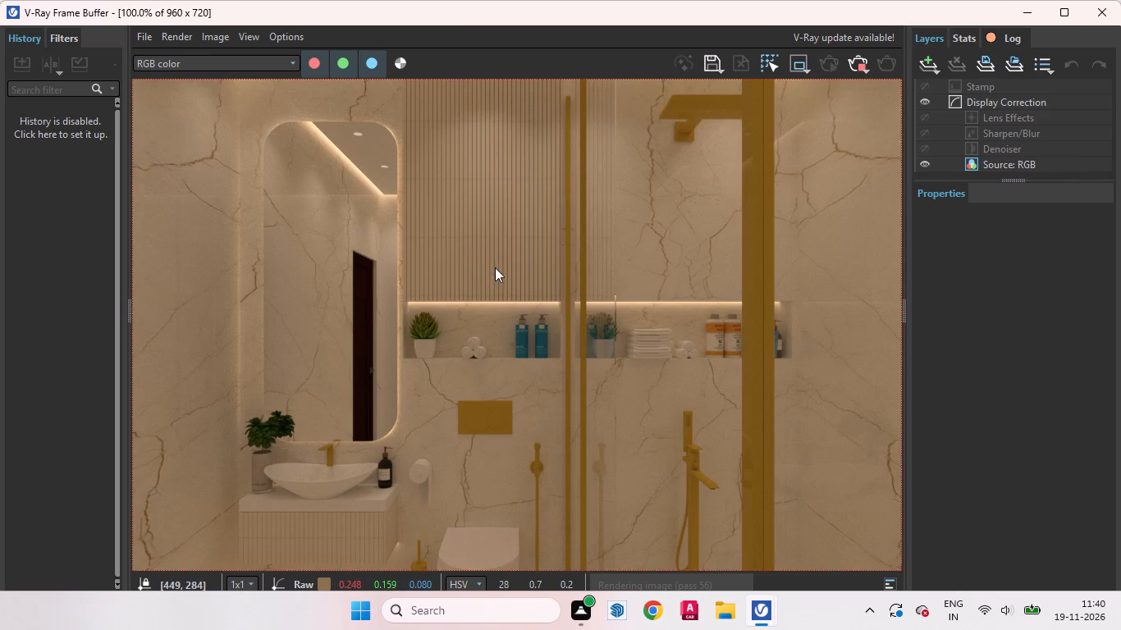
middle_drag(525, 269, 496, 150)
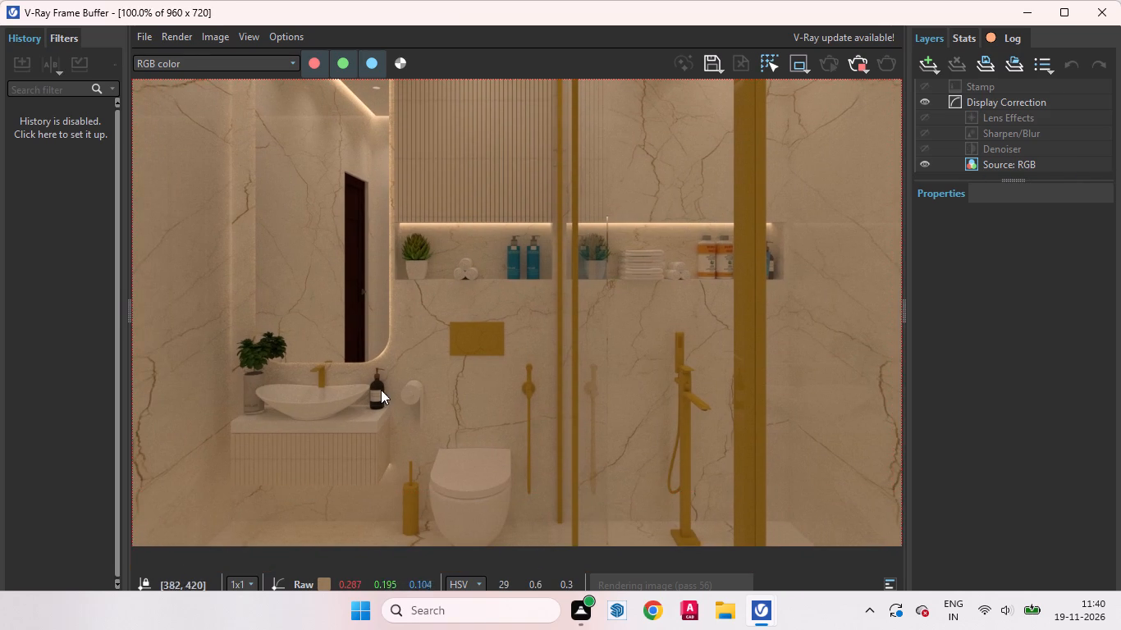
middle_drag(315, 456, 405, 510)
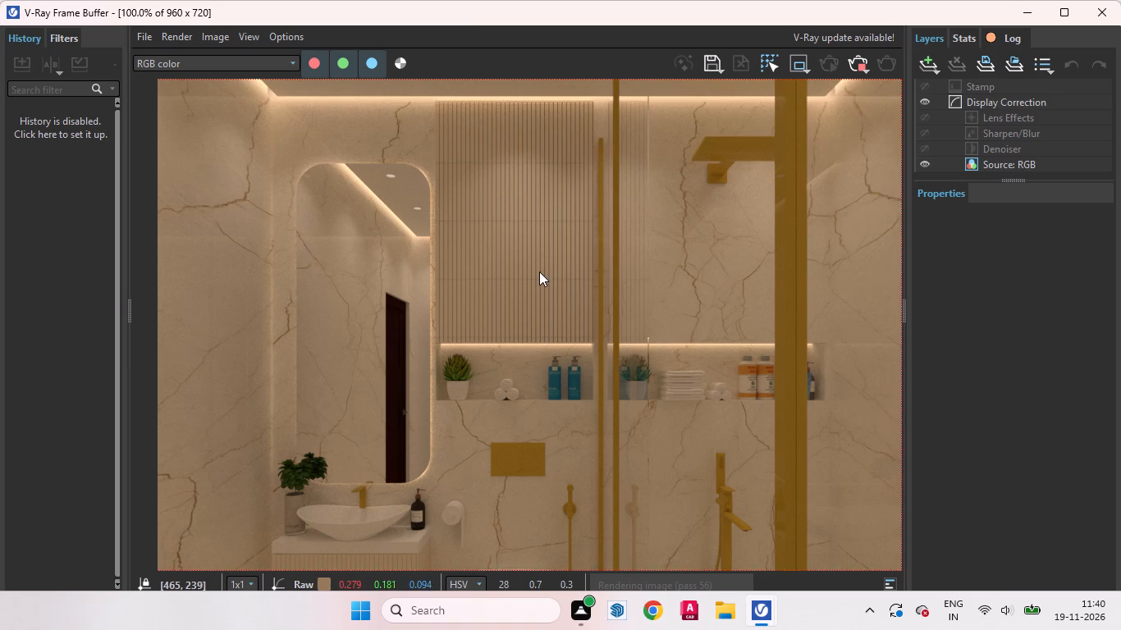
scroll(539, 272, up, 1)
middle_drag(541, 281, 526, 360)
scroll(455, 175, up, 2)
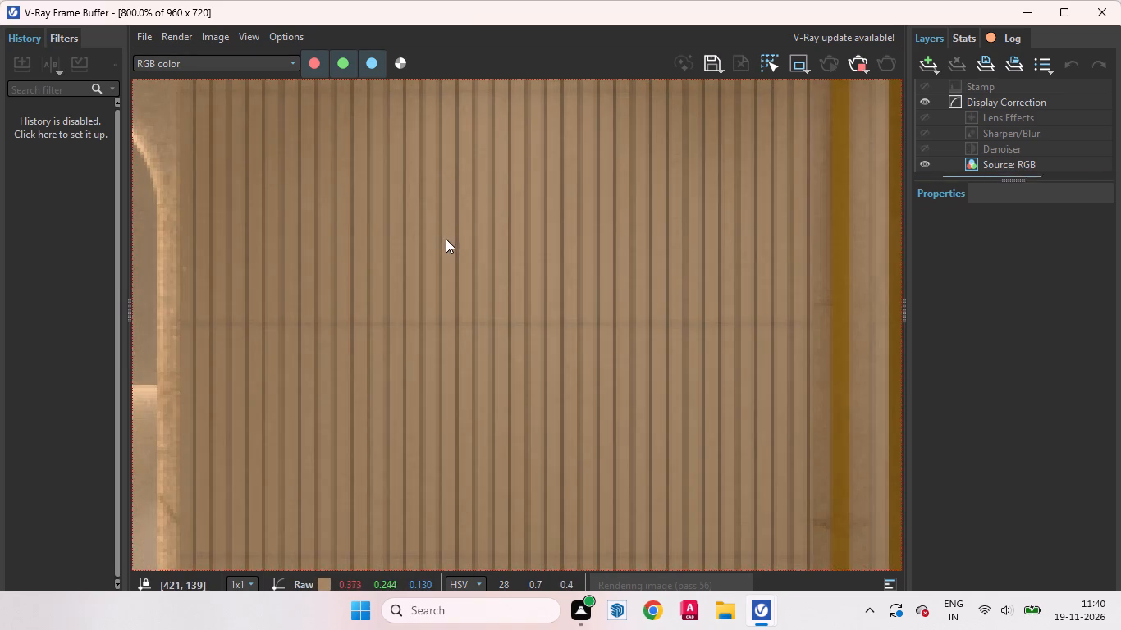
scroll(424, 333, down, 2)
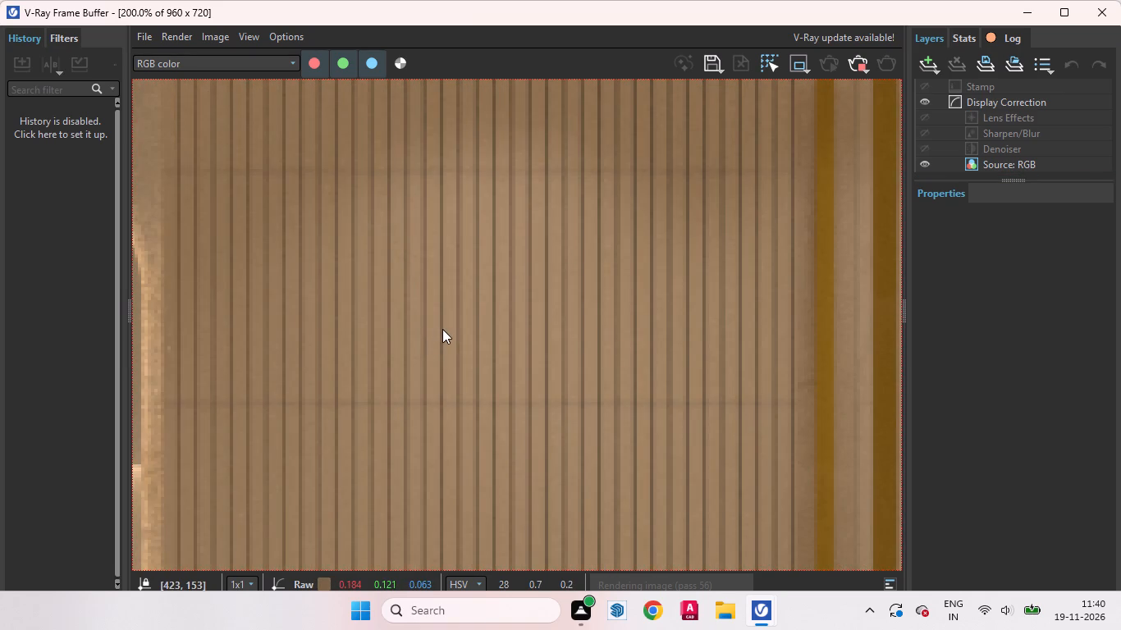
scroll(484, 302, down, 1)
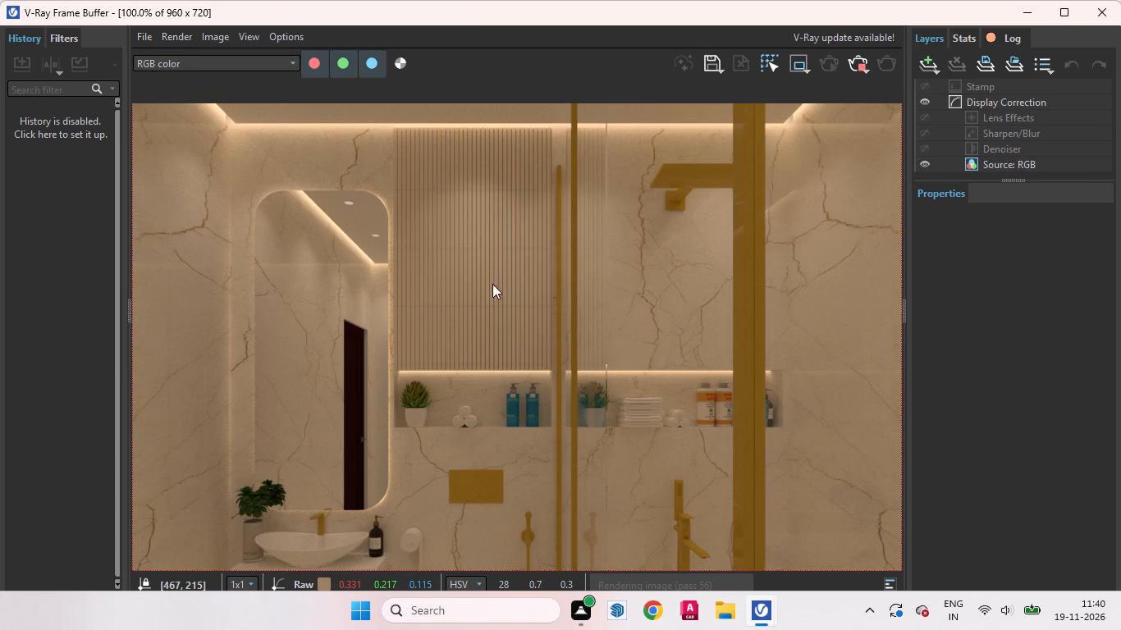
Examine the backlit mirror, vanity and niche lighting in the first bathroom's render, up close and in context.
middle_drag(380, 286, 399, 202)
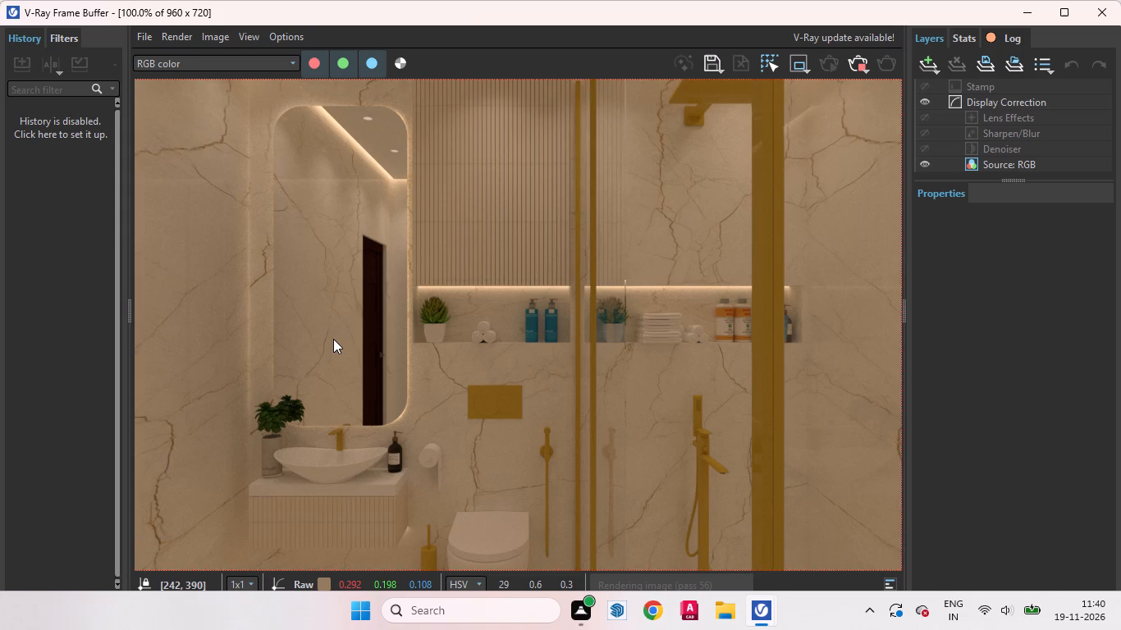
middle_drag(335, 324, 448, 360)
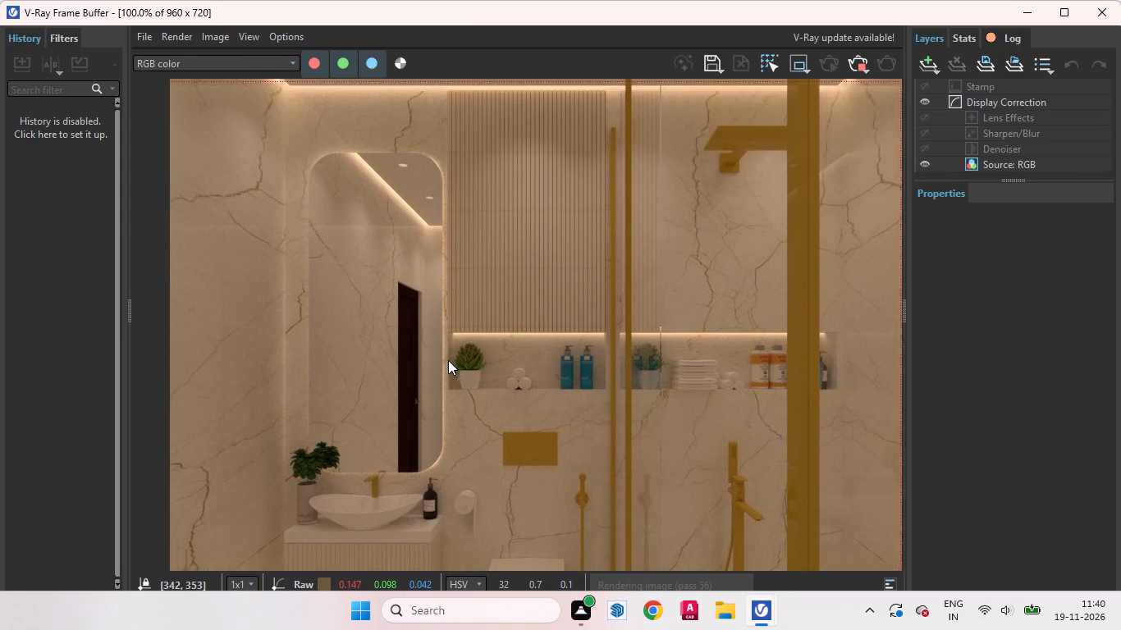
middle_drag(448, 360, 423, 342)
scroll(420, 422, up, 1)
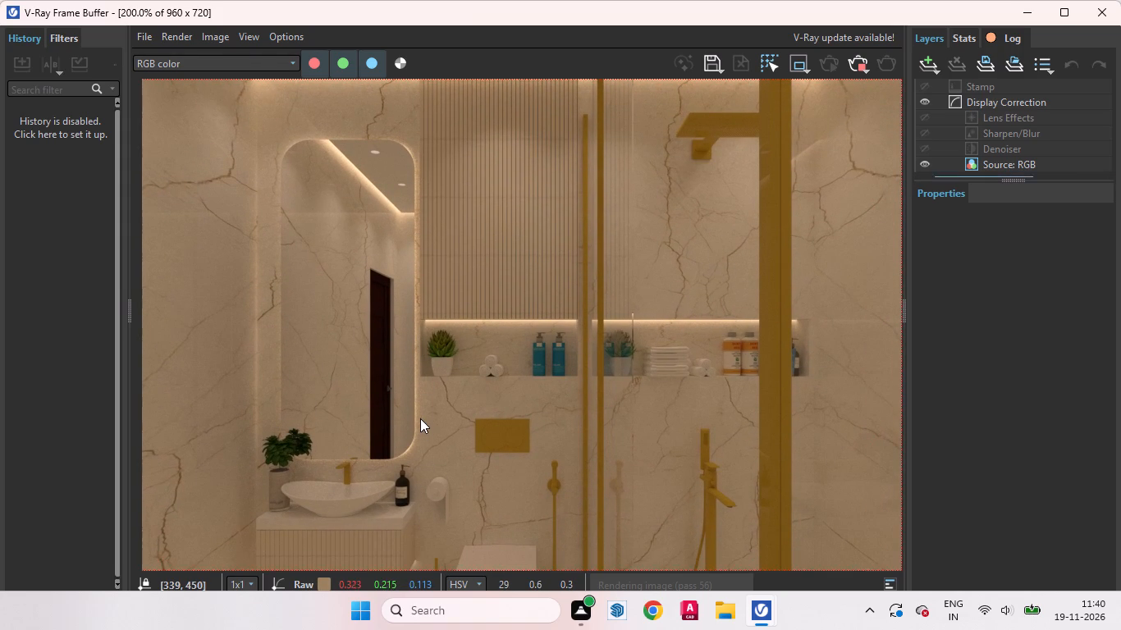
scroll(428, 429, down, 1)
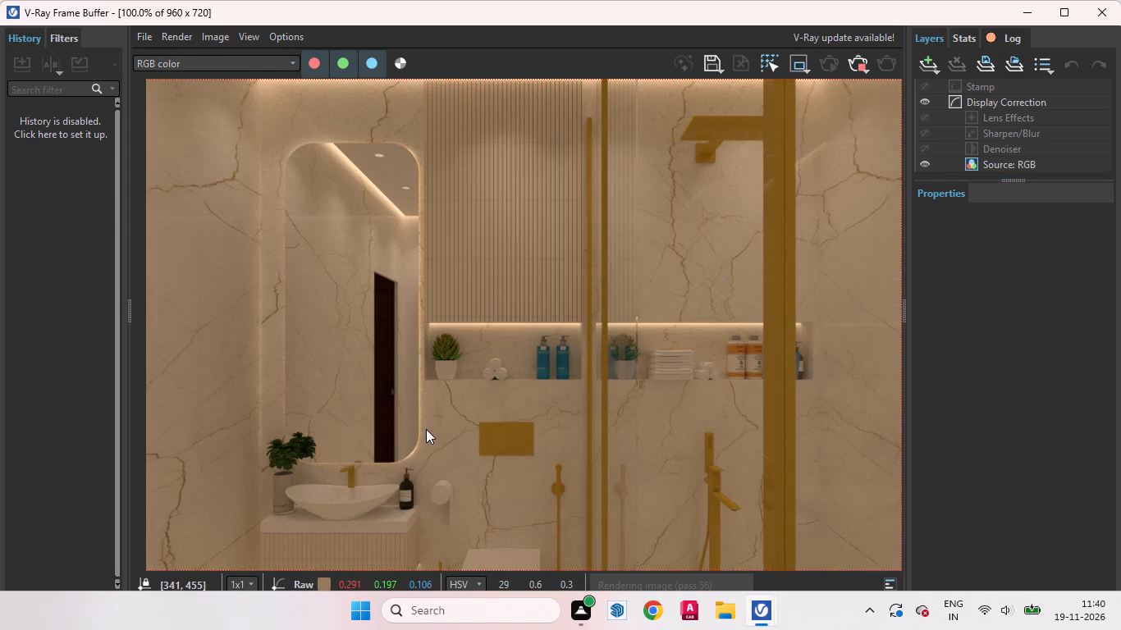
scroll(492, 445, up, 1)
scroll(485, 330, down, 2)
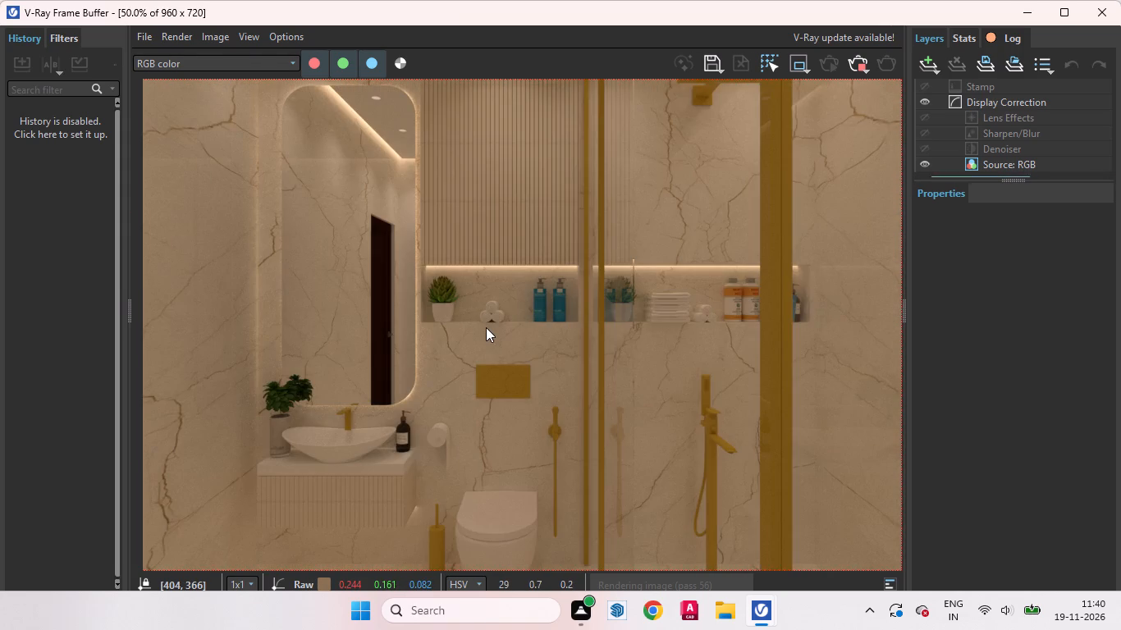
scroll(486, 328, down, 1)
scroll(546, 388, up, 2)
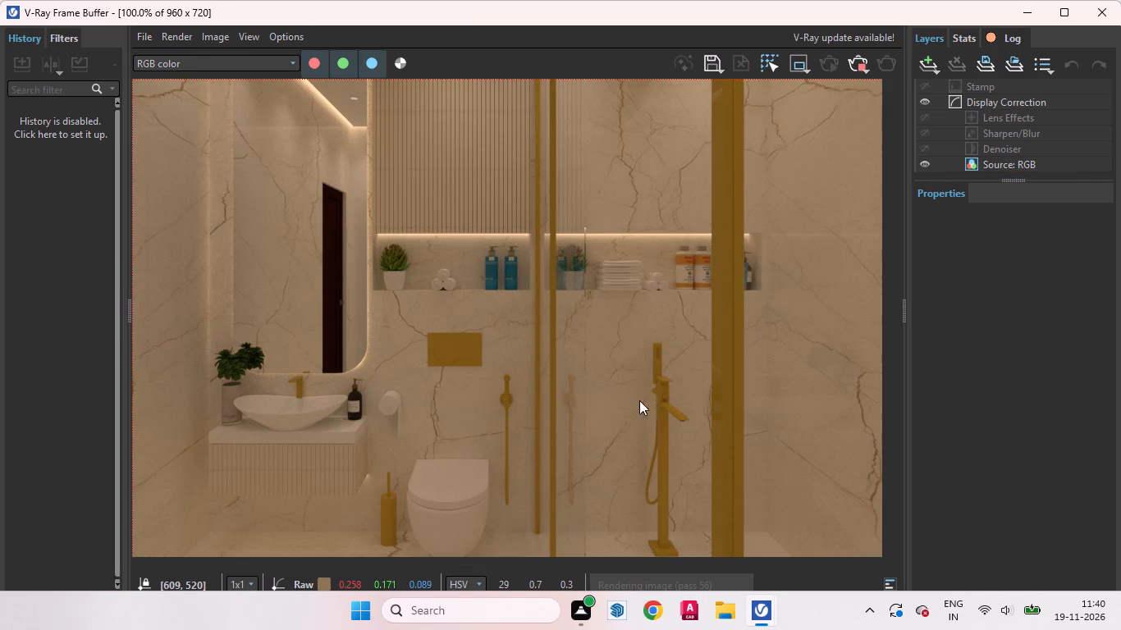
Examine the gold shower mixer and surrounding marble wall in the first bathroom's render, up close and as a whole.
scroll(655, 404, up, 1)
middle_drag(692, 357, 698, 322)
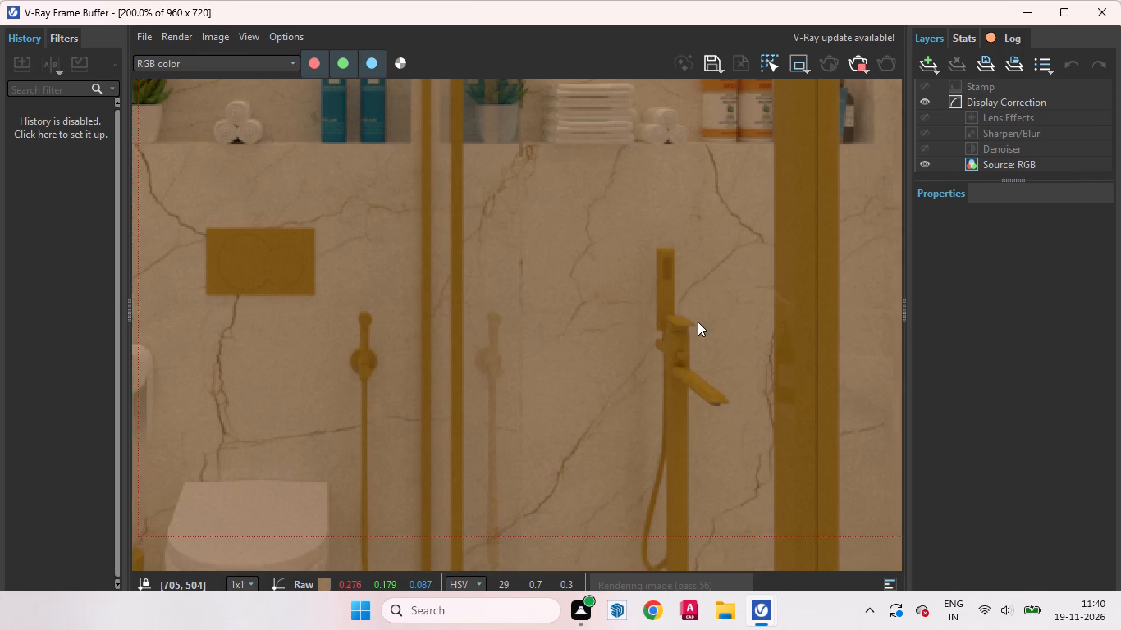
middle_drag(698, 322, 707, 247)
scroll(650, 409, down, 1)
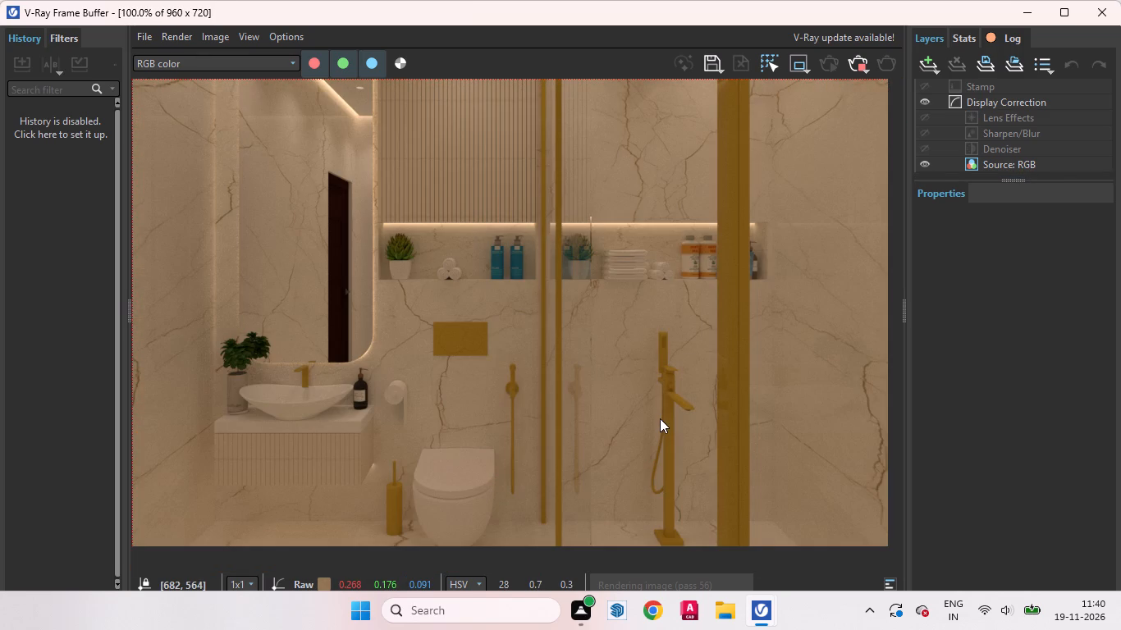
scroll(660, 366, up, 1)
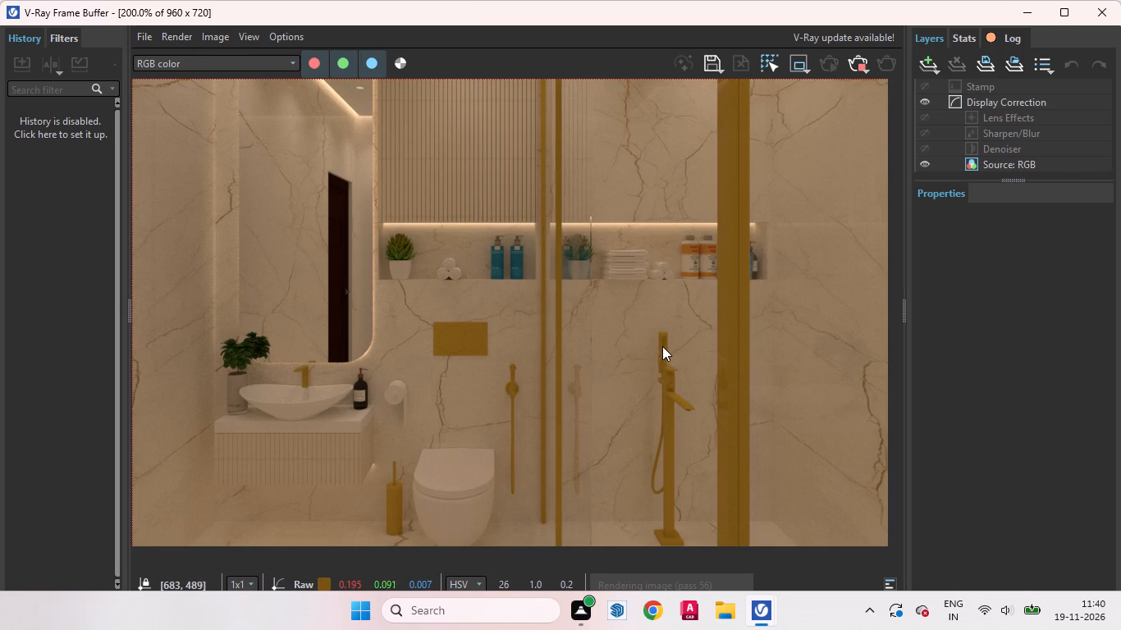
scroll(663, 345, up, 1)
scroll(689, 393, down, 1)
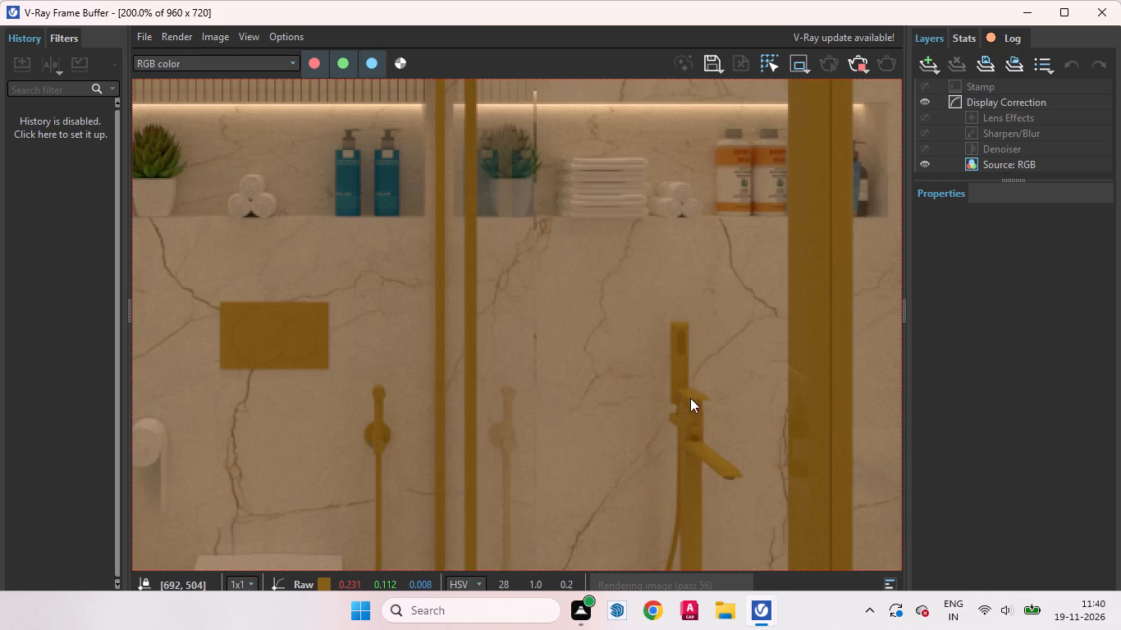
scroll(681, 408, down, 2)
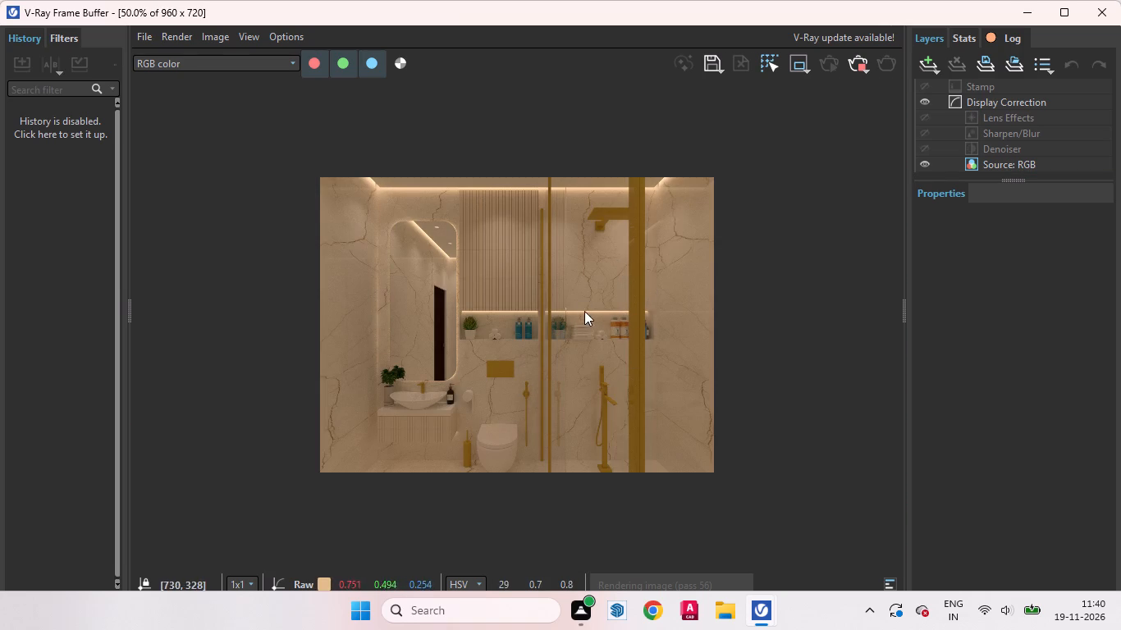
Return to the SketchUp model, check Scene 2, and recall Scene 3 for the second bathroom.
click(1027, 12)
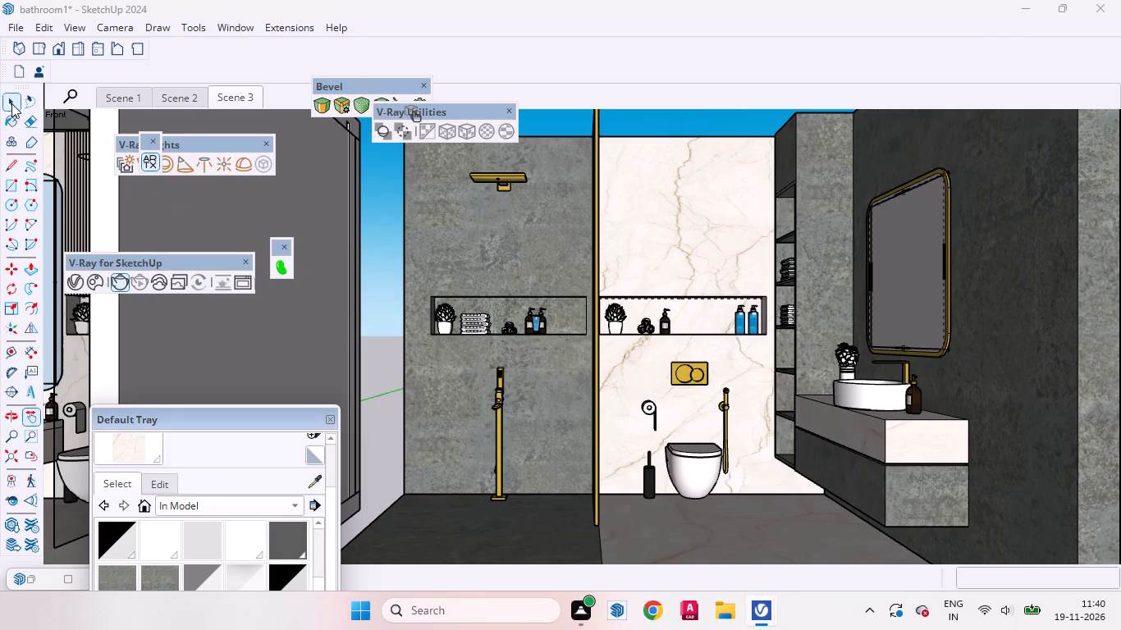
click(8, 96)
click(178, 98)
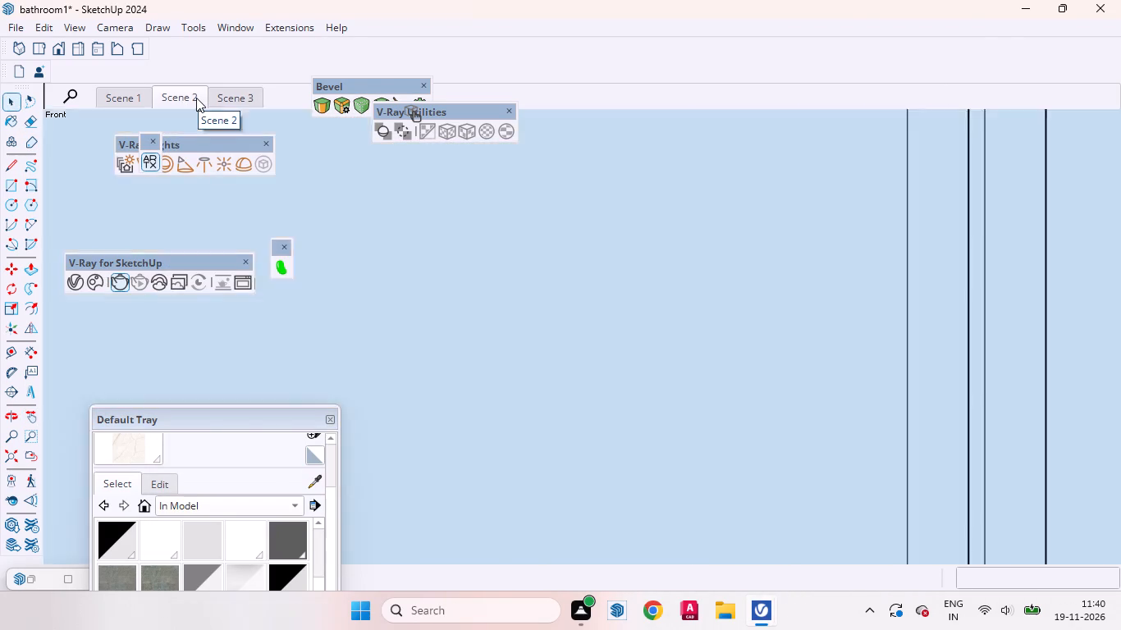
click(222, 98)
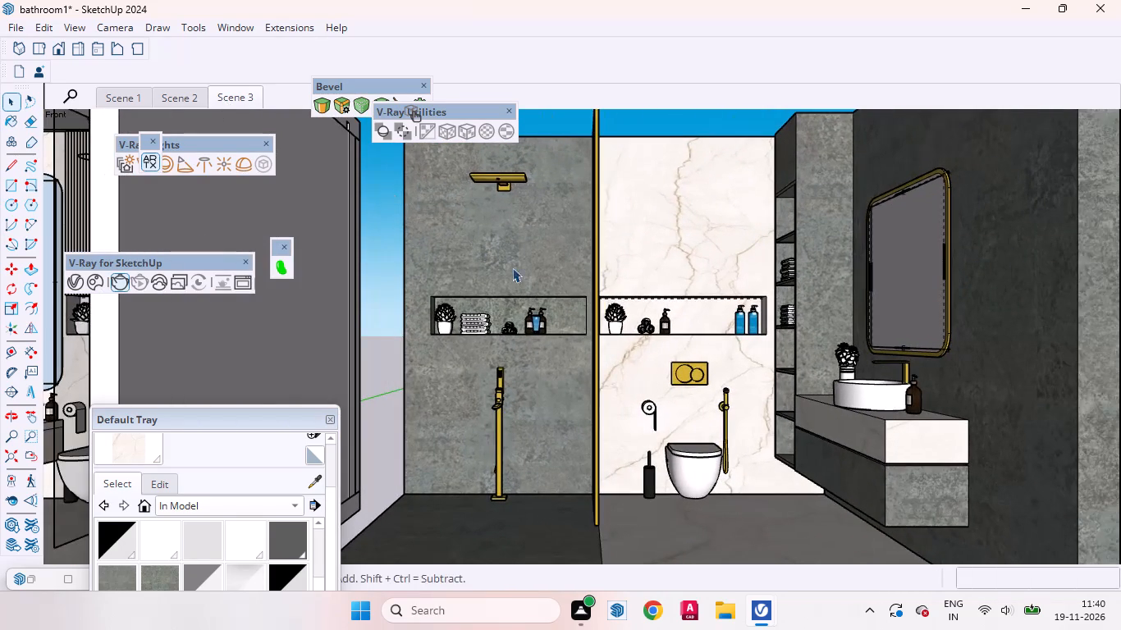
Inside the second bathroom's wall group, copy the shower niche's upper back edge 25 mm forward along the green axis.
scroll(521, 284, down, 11)
click(762, 314)
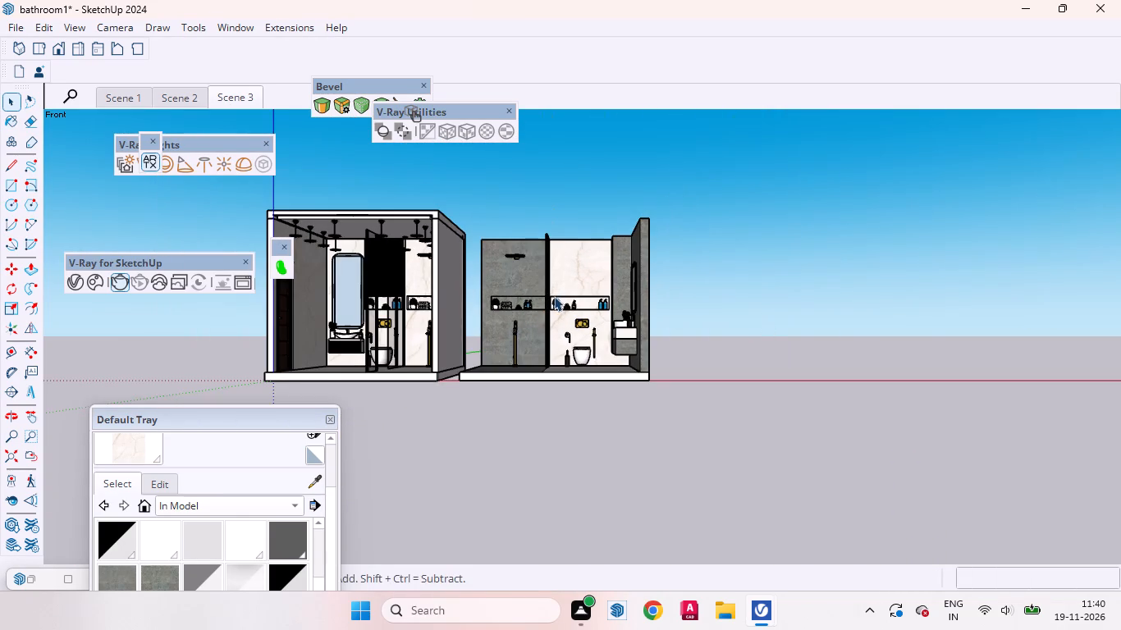
scroll(554, 296, up, 8)
scroll(624, 315, up, 2)
middle_drag(611, 336, 664, 401)
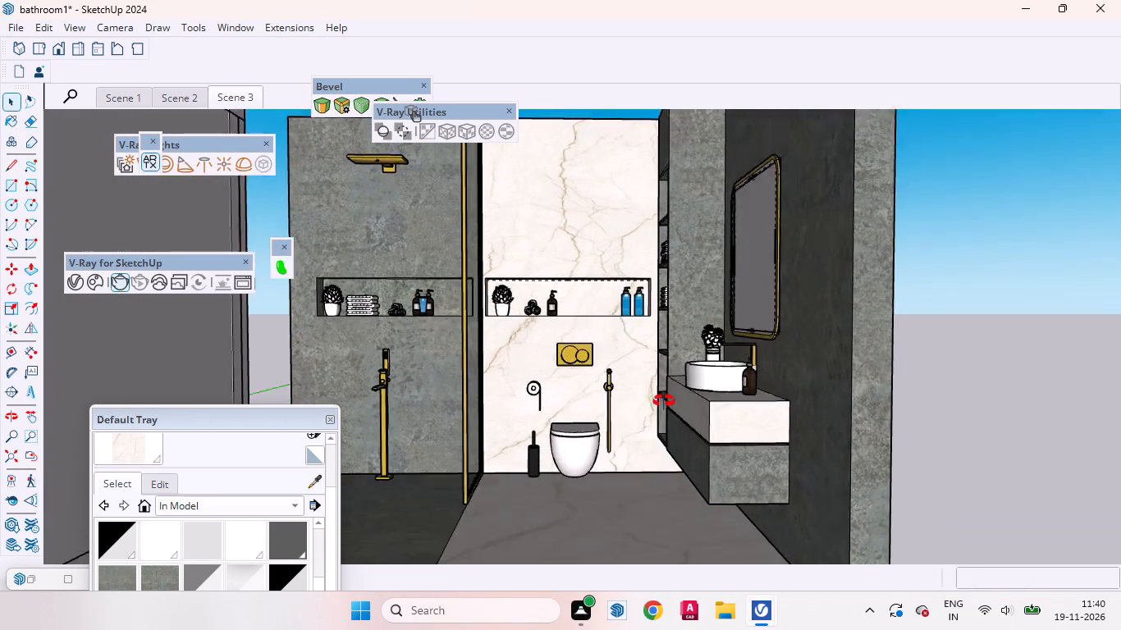
middle_drag(664, 401, 634, 317)
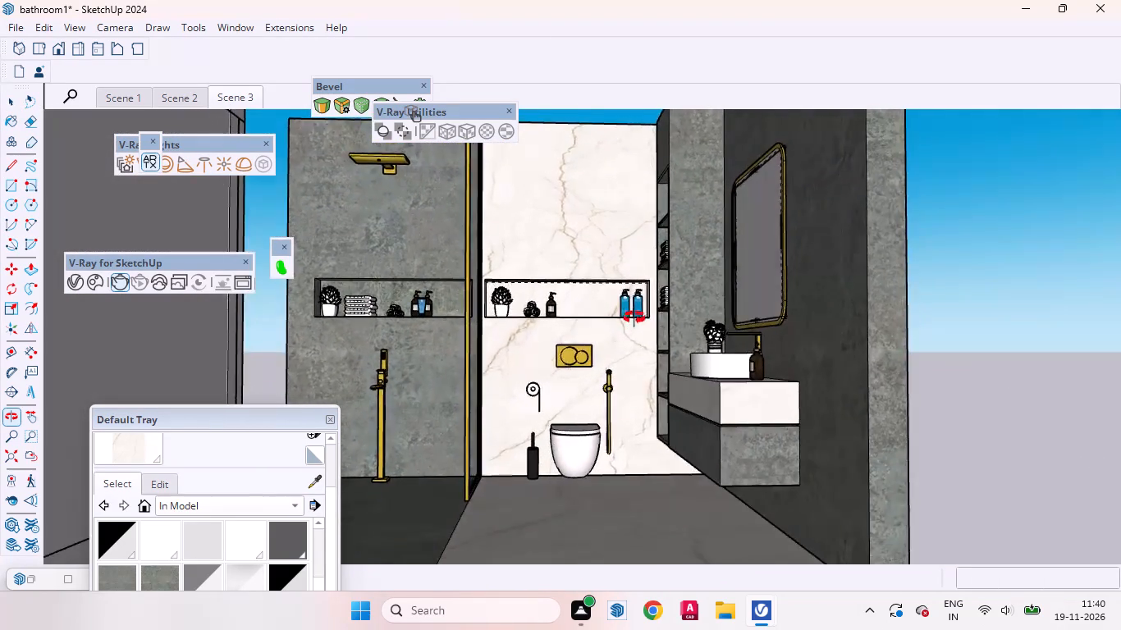
middle_drag(634, 317, 649, 281)
scroll(432, 285, up, 11)
click(382, 307)
scroll(402, 291, up, 6)
double_click(361, 326)
double_click(363, 291)
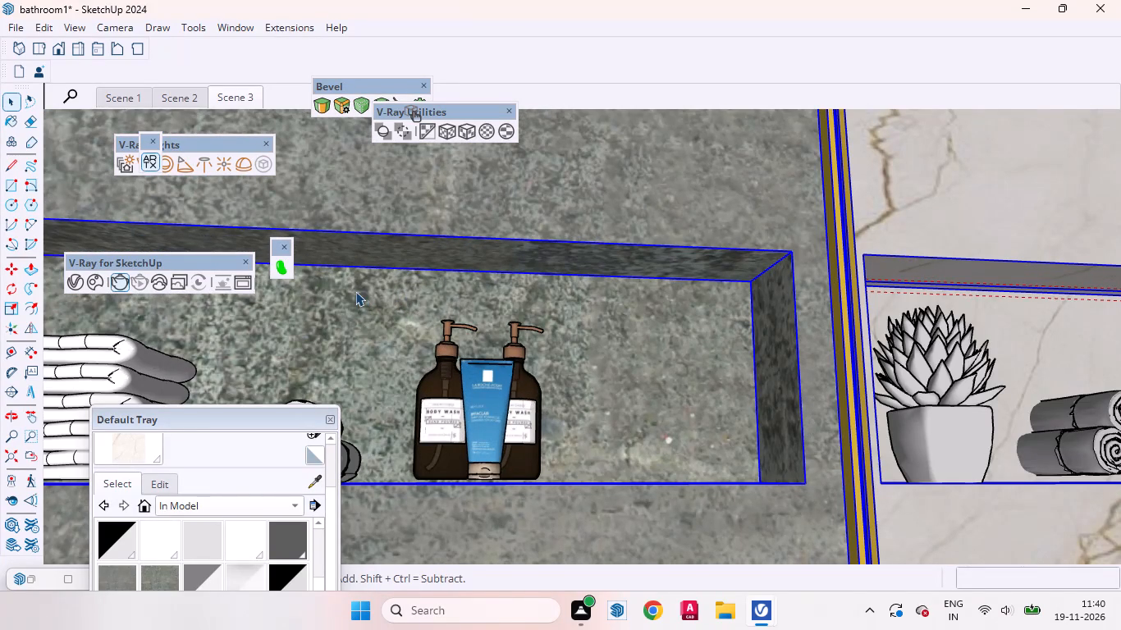
click(355, 291)
scroll(422, 271, up, 3)
click(422, 270)
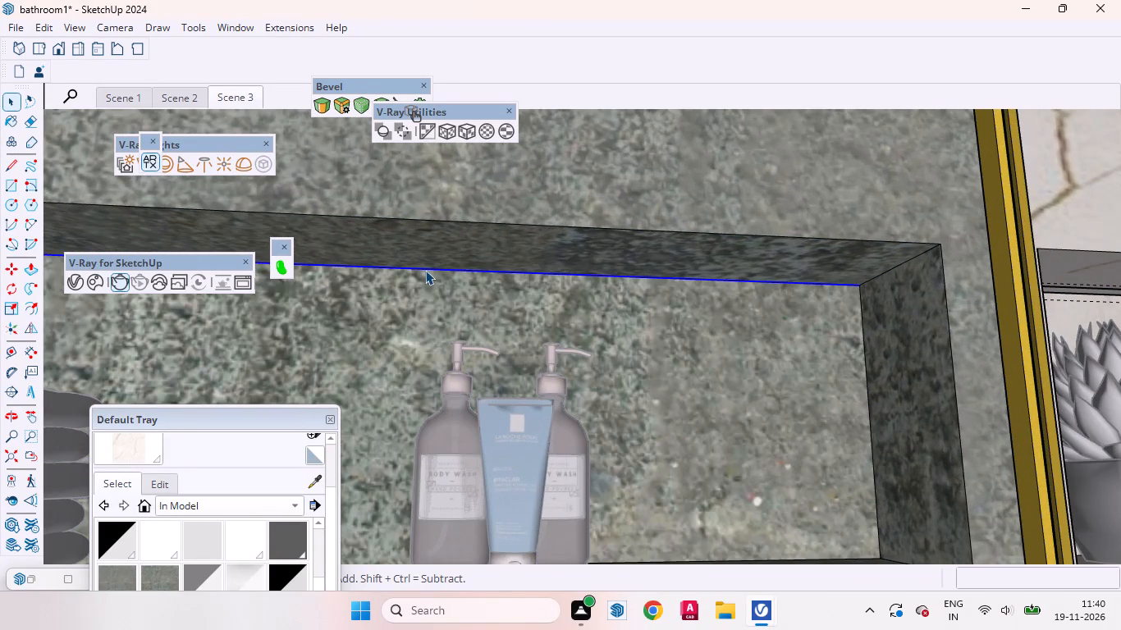
key(m)
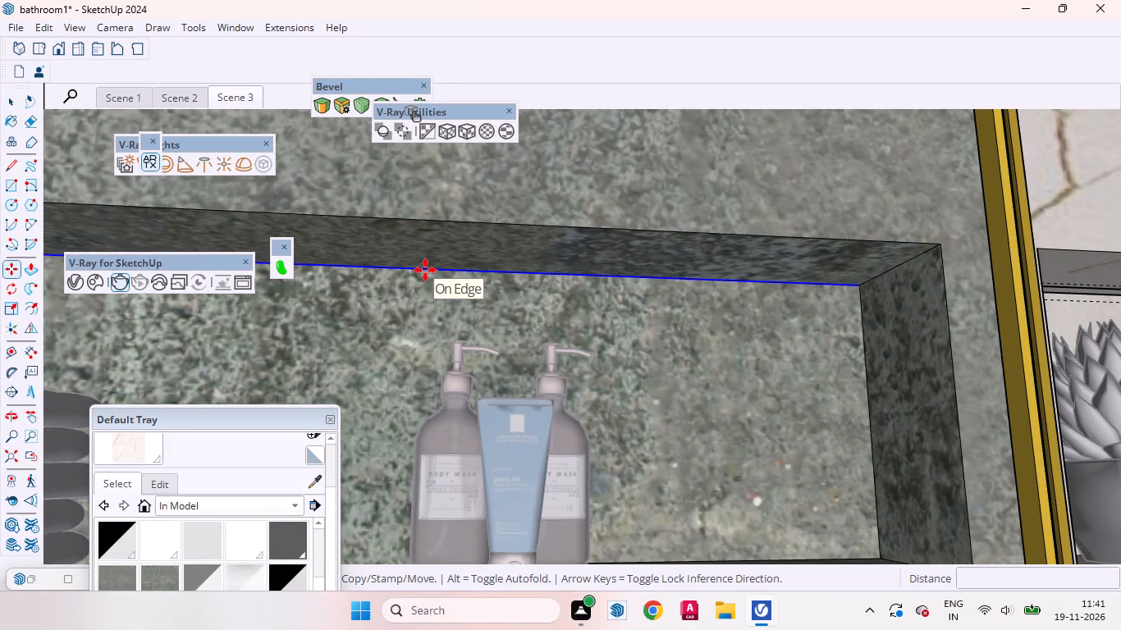
click(425, 270)
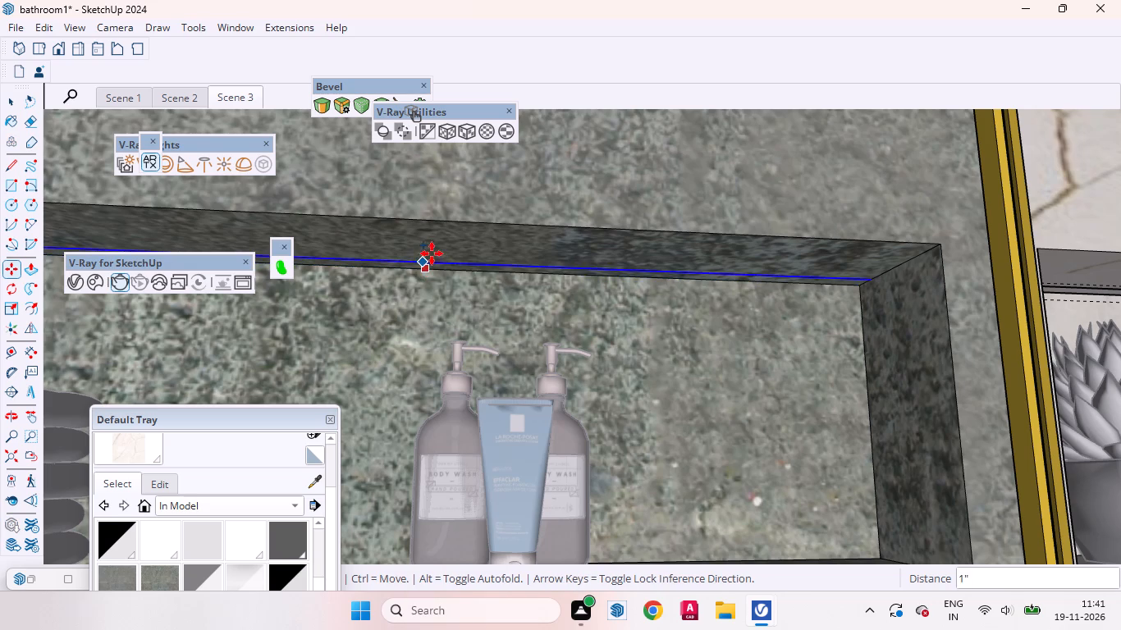
key(Left)
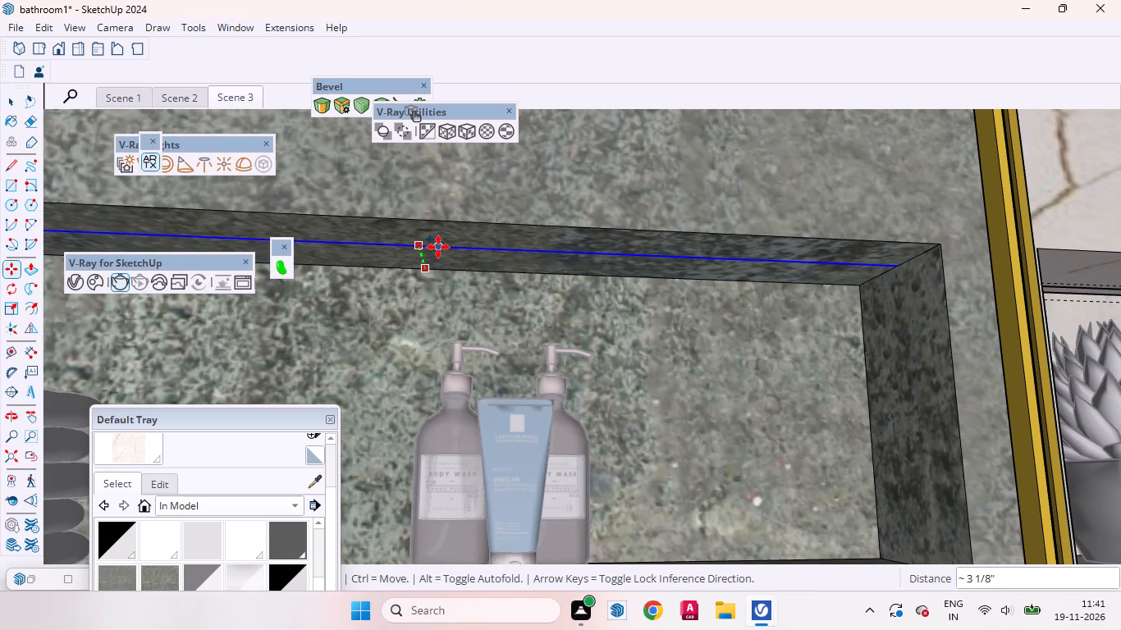
text(25mm)
key(Return)
key(space)
Group the narrow strip face at the back of the shower niche's top, convert it to a V-Ray mesh light, and exit the wall group.
scroll(579, 272, up, 12)
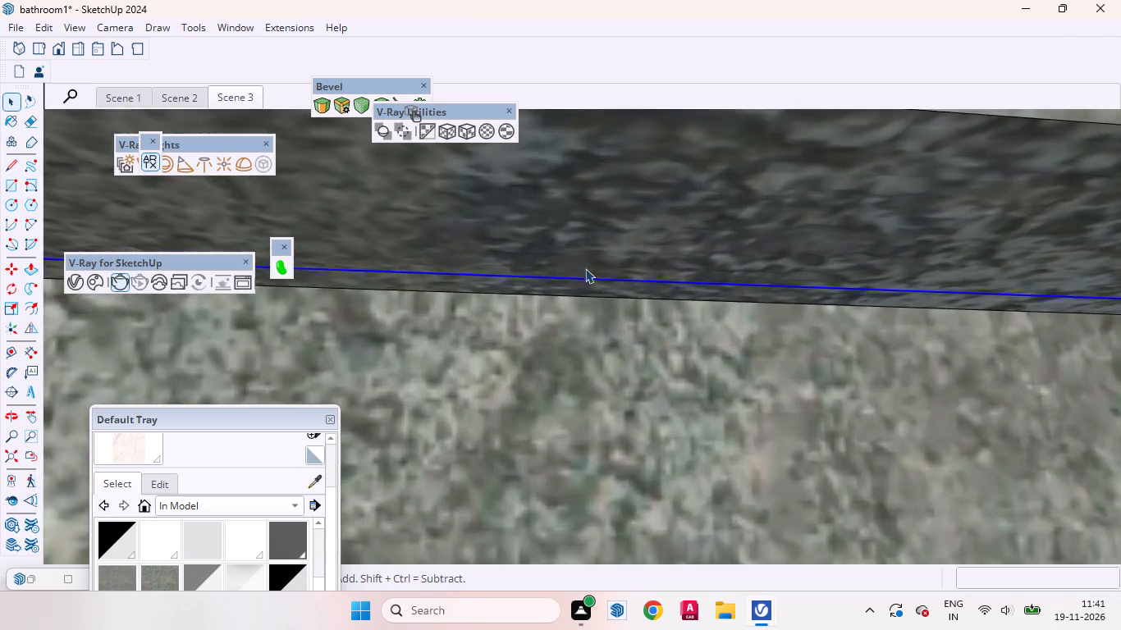
scroll(585, 268, up, 2)
middle_drag(561, 295, 303, 157)
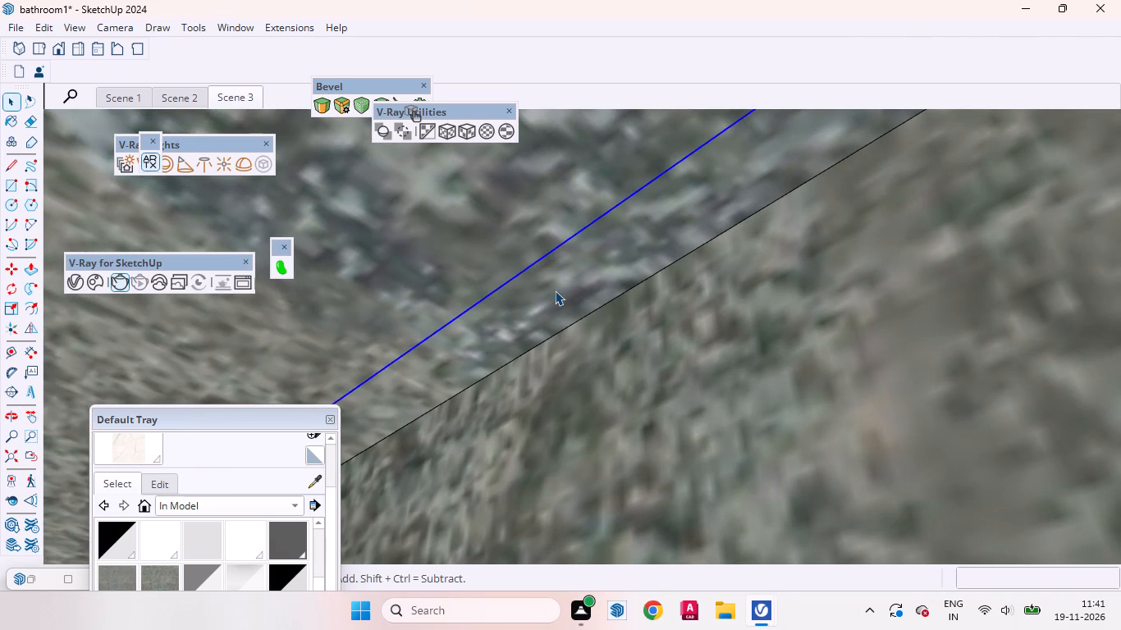
click(555, 290)
double_click(554, 294)
right_click(553, 294)
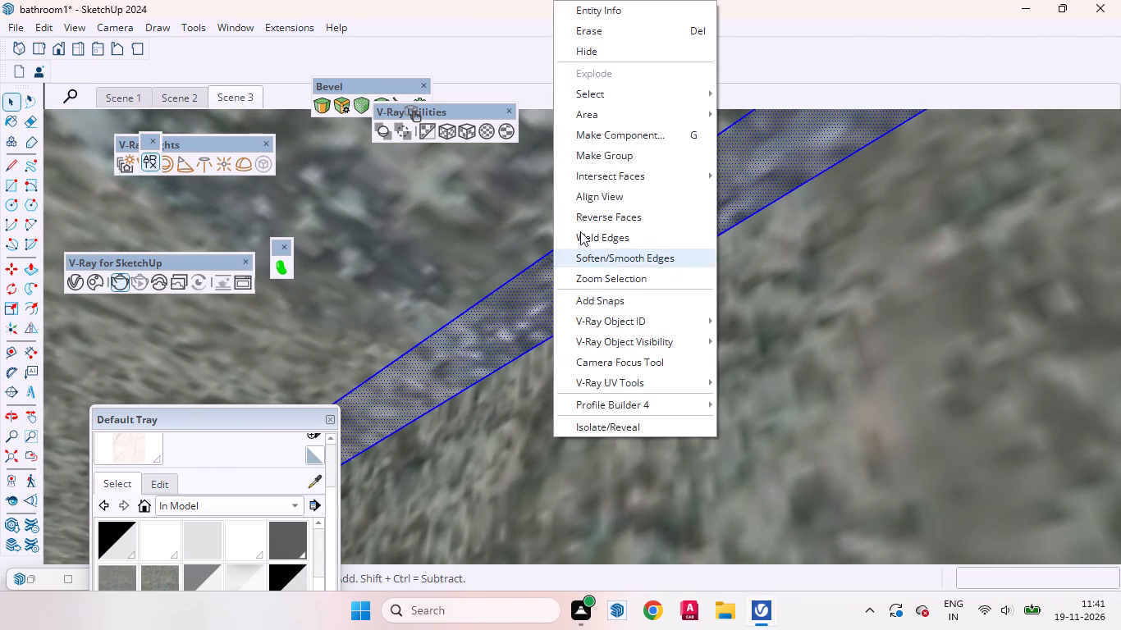
click(602, 150)
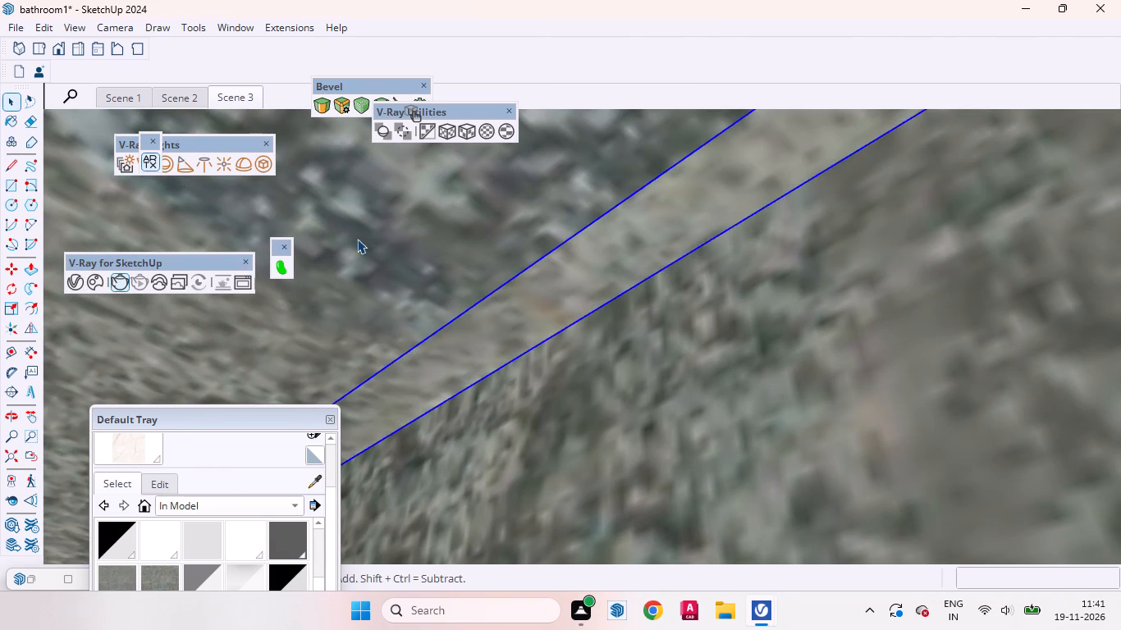
click(260, 164)
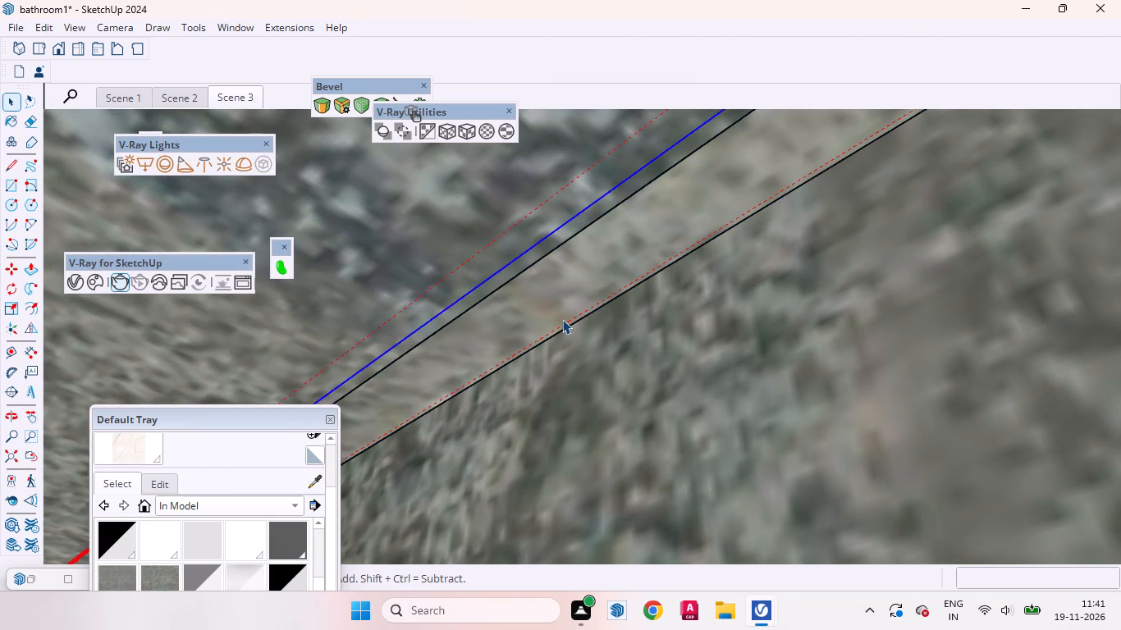
middle_drag(484, 313, 613, 402)
scroll(622, 394, down, 11)
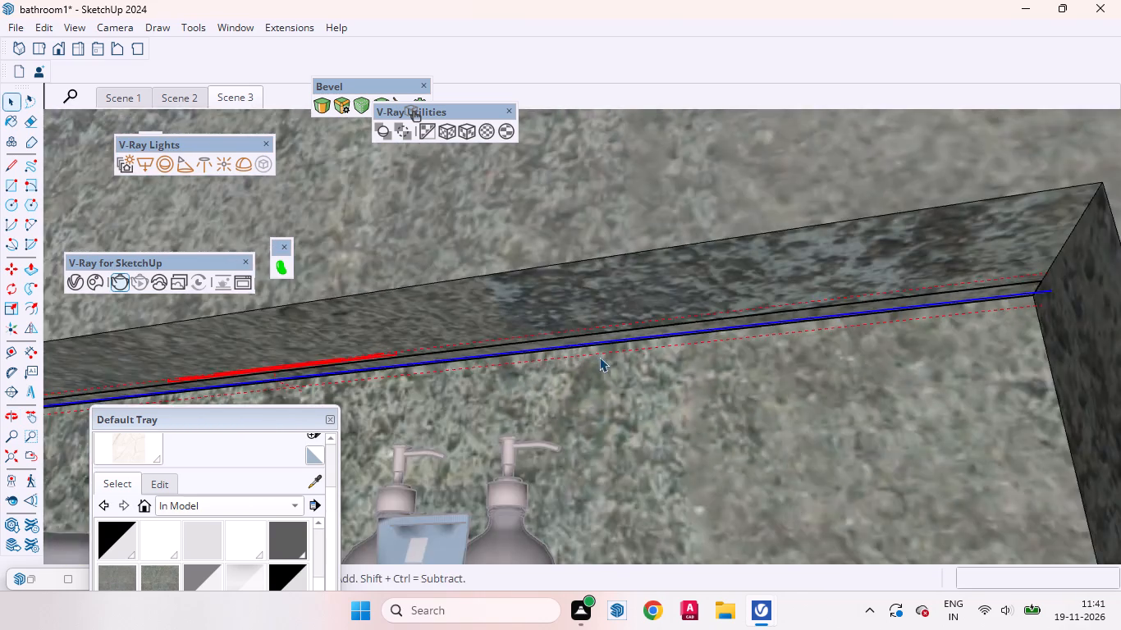
scroll(599, 357, down, 16)
middle_drag(561, 349, 617, 400)
scroll(641, 386, down, 14)
middle_drag(652, 406, 765, 625)
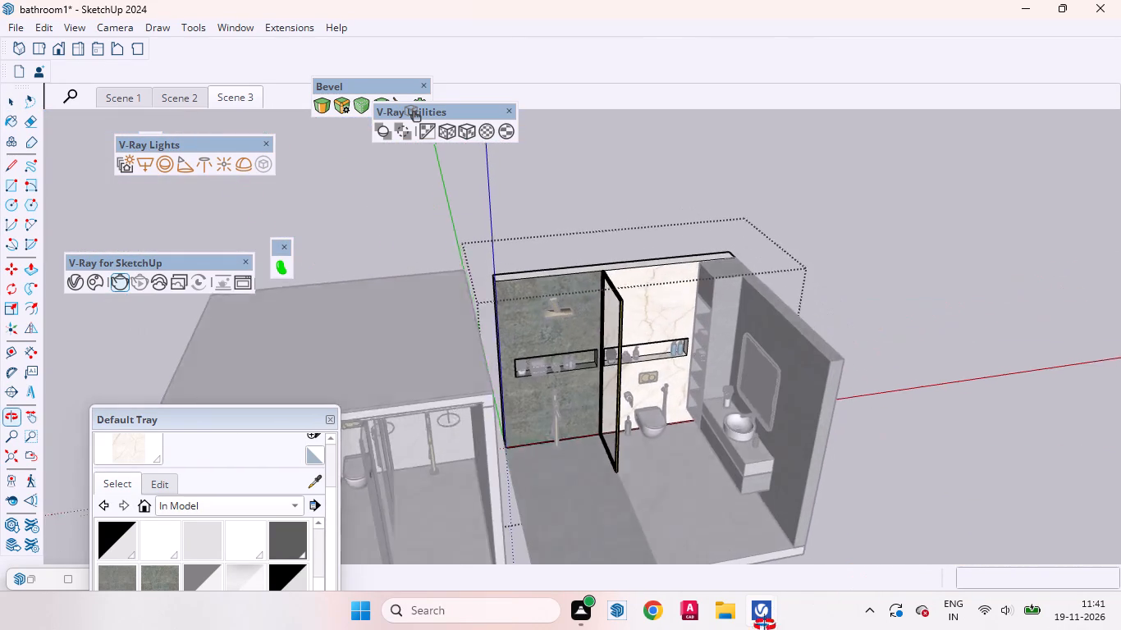
middle_drag(765, 625, 763, 629)
click(865, 417)
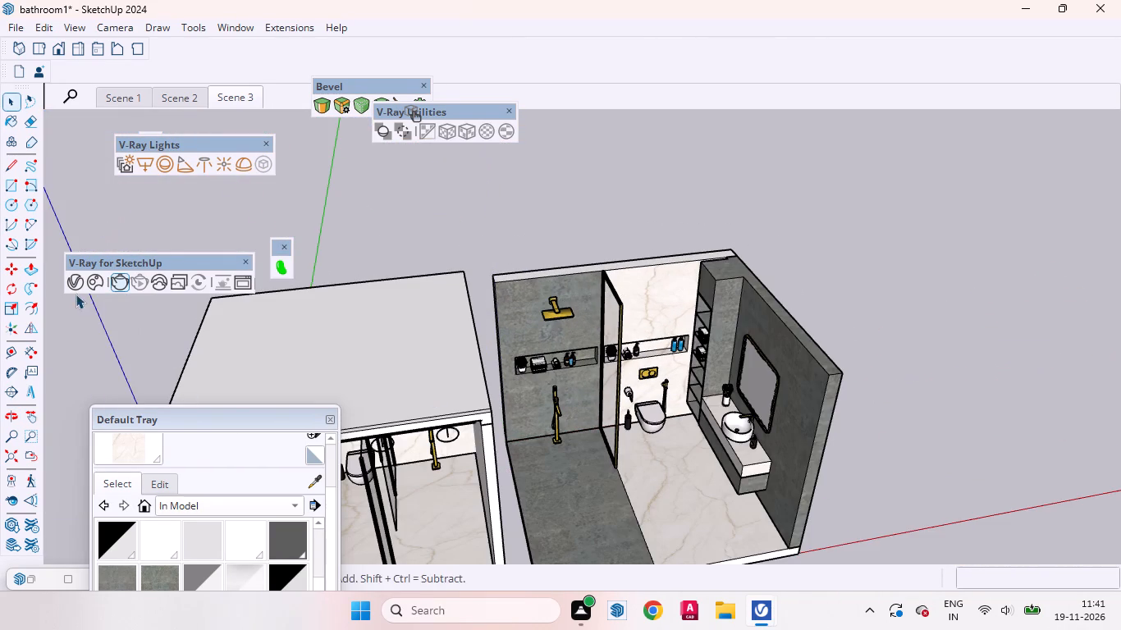
In the V-Ray lights list, set the intensity of Mesh Light#11, Mesh Light#12 and Mesh Light#13 to 90.
click(73, 278)
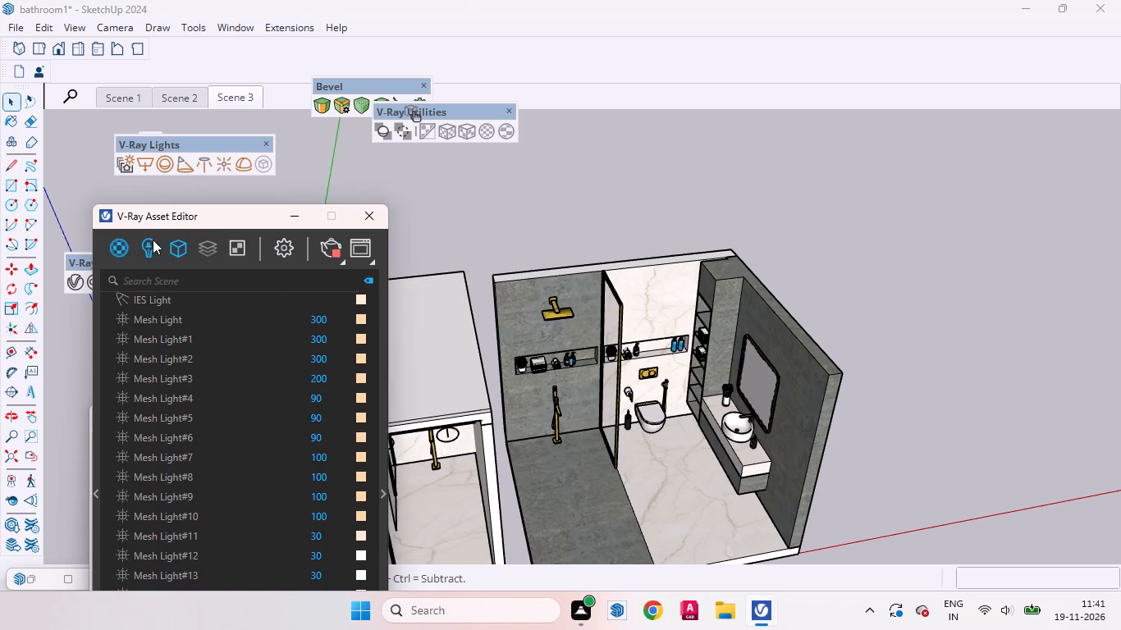
click(147, 244)
drag(225, 220, 377, 24)
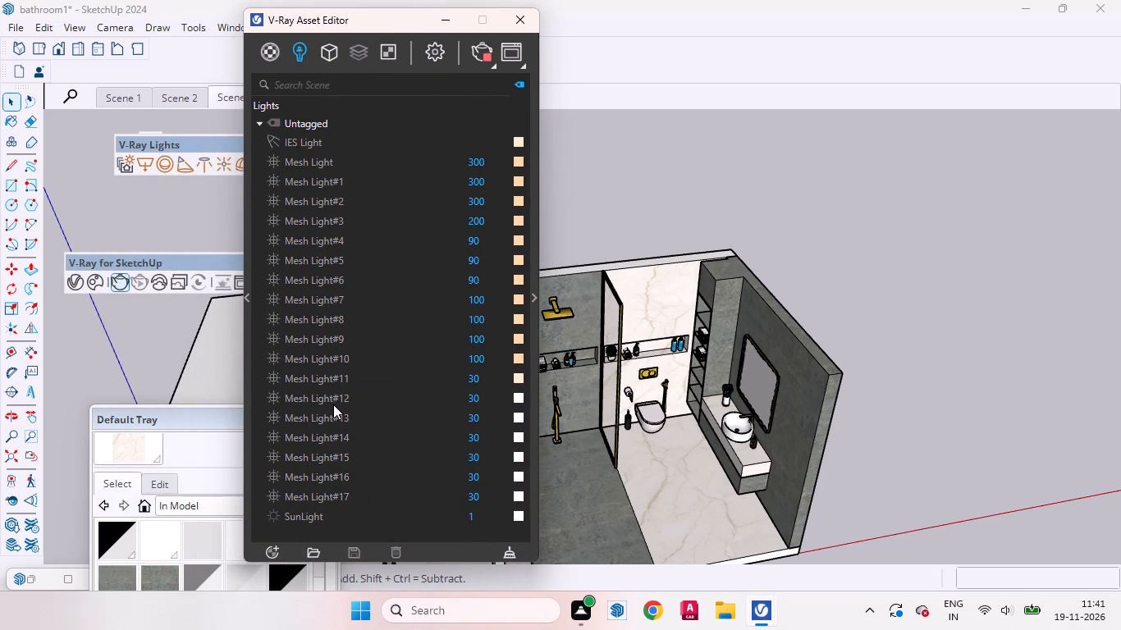
click(473, 377)
key(BackSpace)
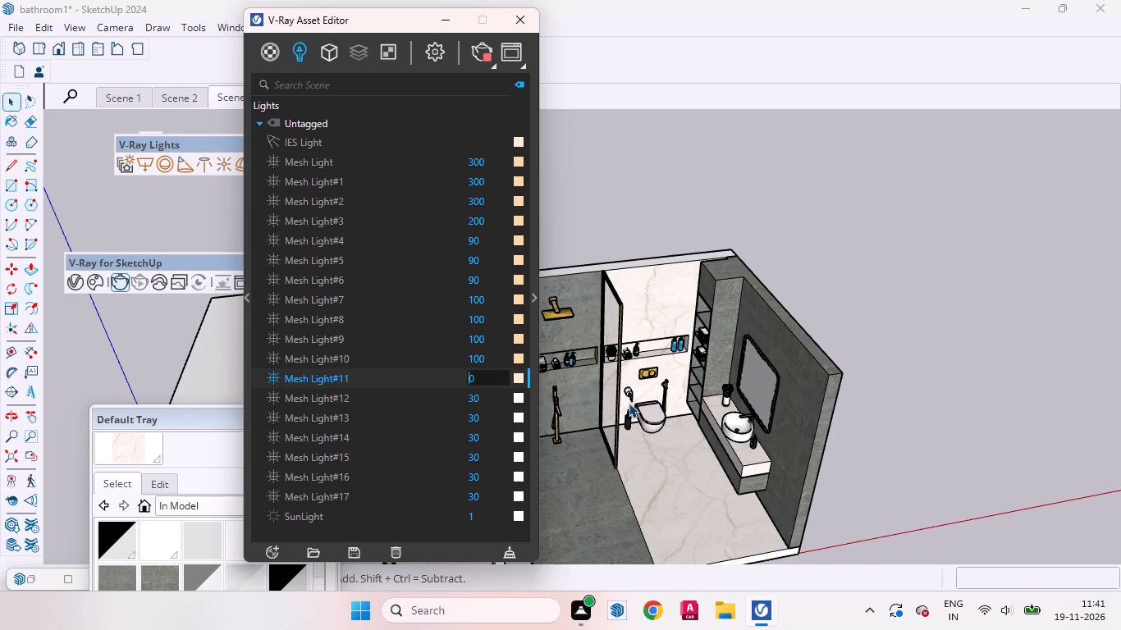
key(9)
click(477, 398)
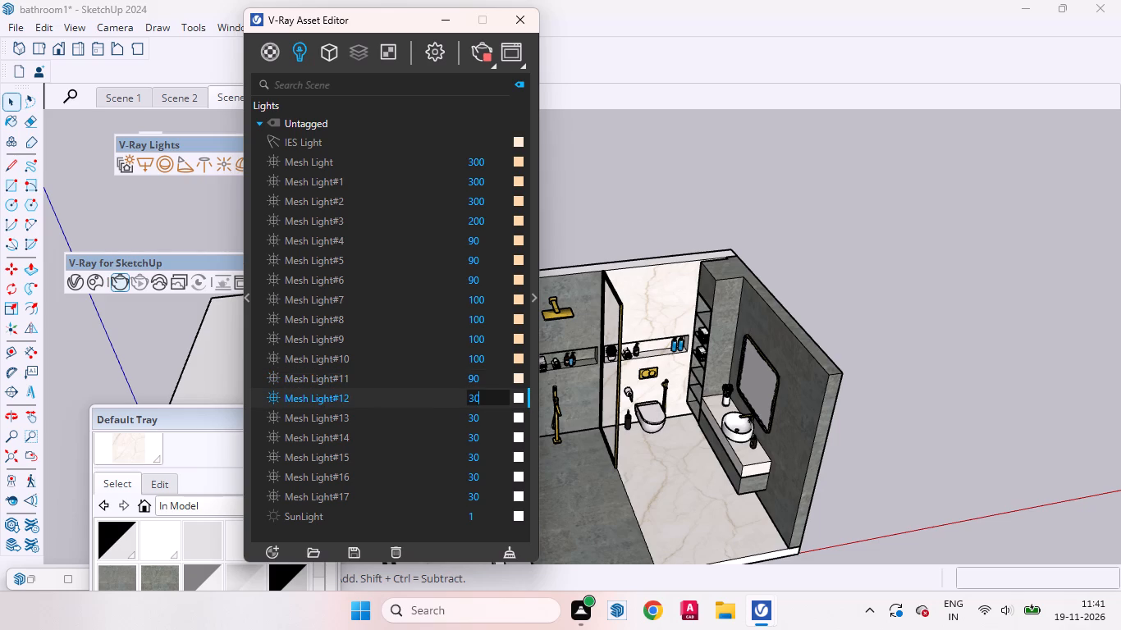
key(BackSpace)
key(BackSpace)
key(9)
key(0)
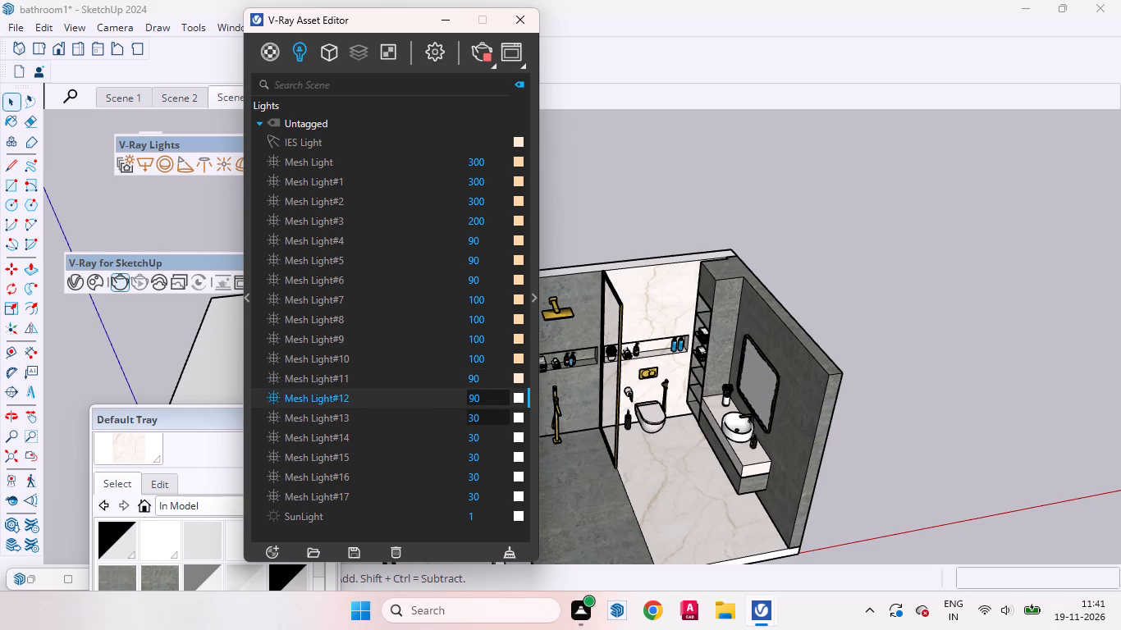
click(481, 418)
key(BackSpace)
key(BackSpace)
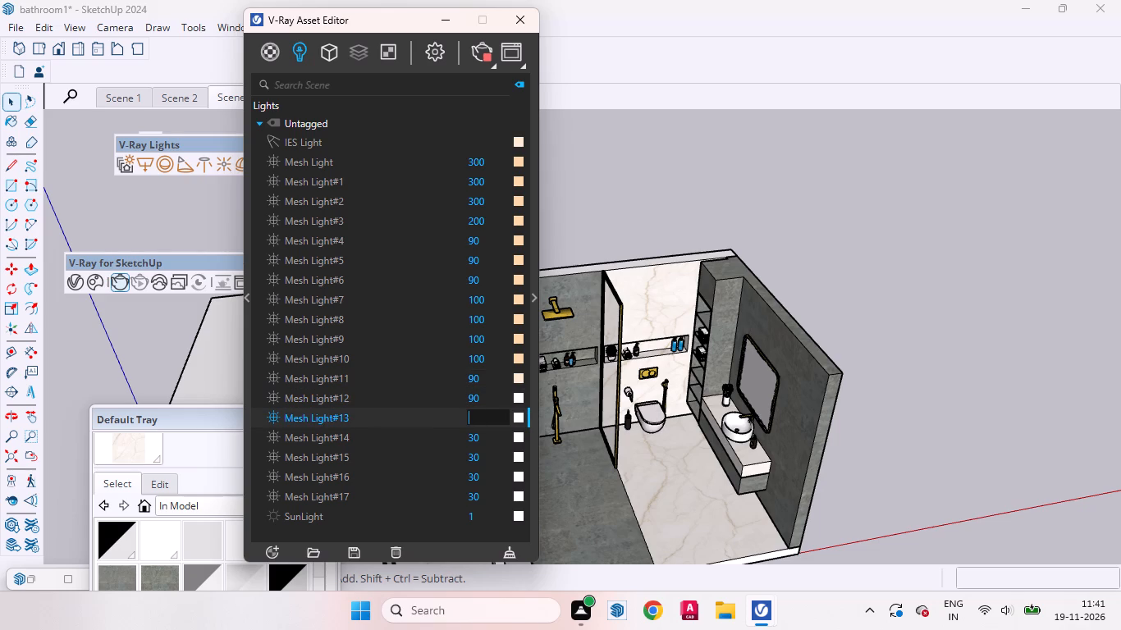
text(90)
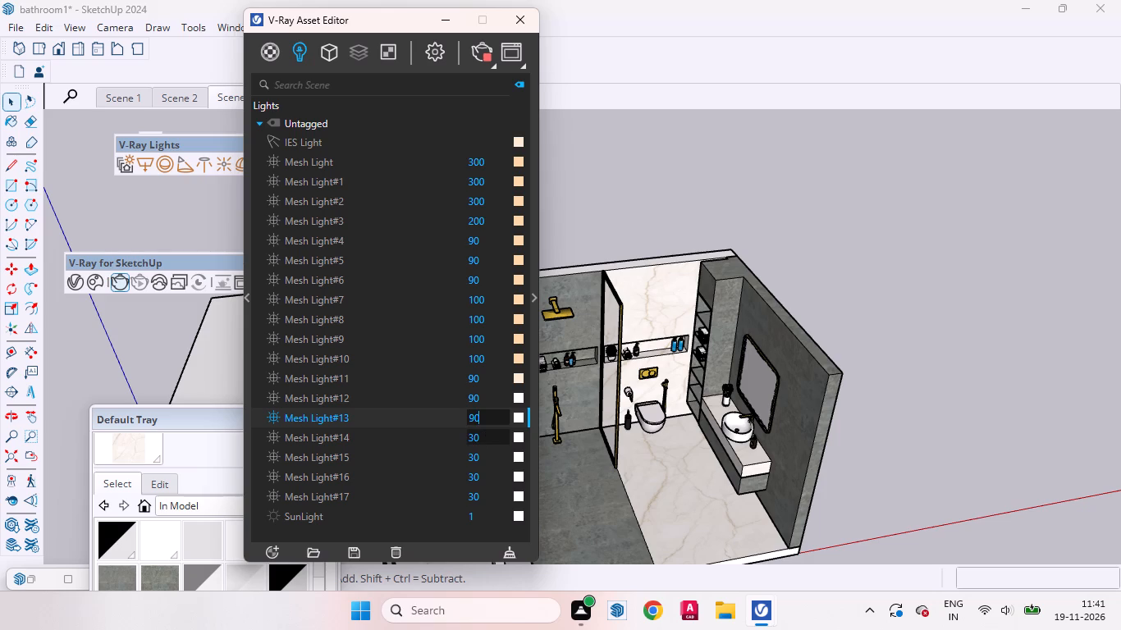
Set the intensity of Mesh Light#14, Mesh Light#15, Mesh Light#16 and Mesh Light#17 to 90.
click(483, 441)
key(BackSpace)
key(BackSpace)
text(90)
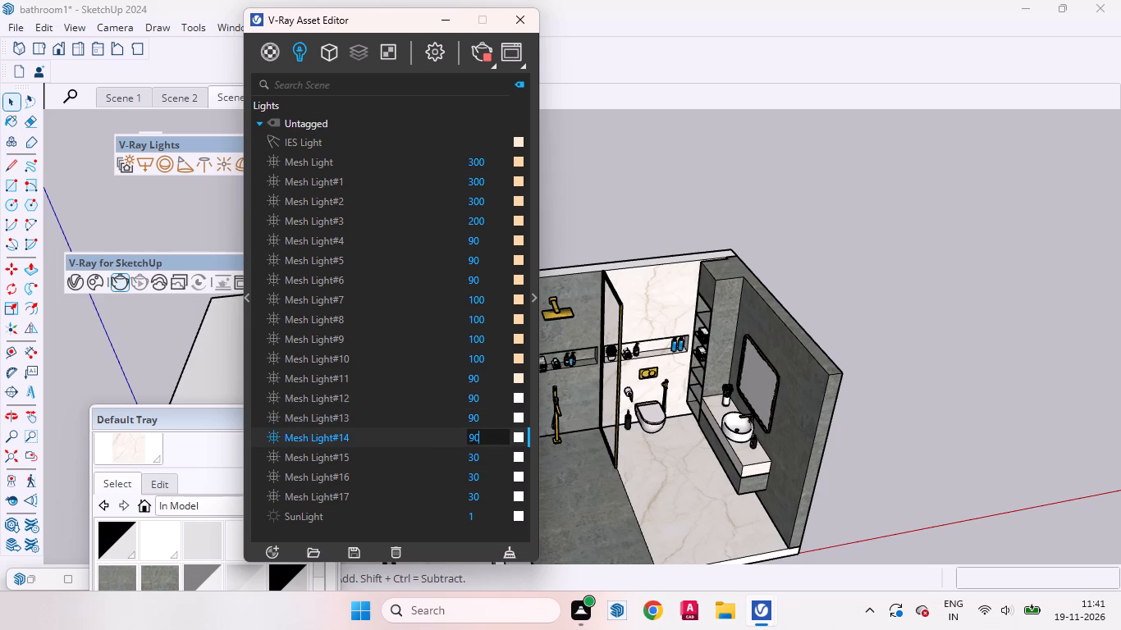
click(486, 452)
key(BackSpace)
key(BackSpace)
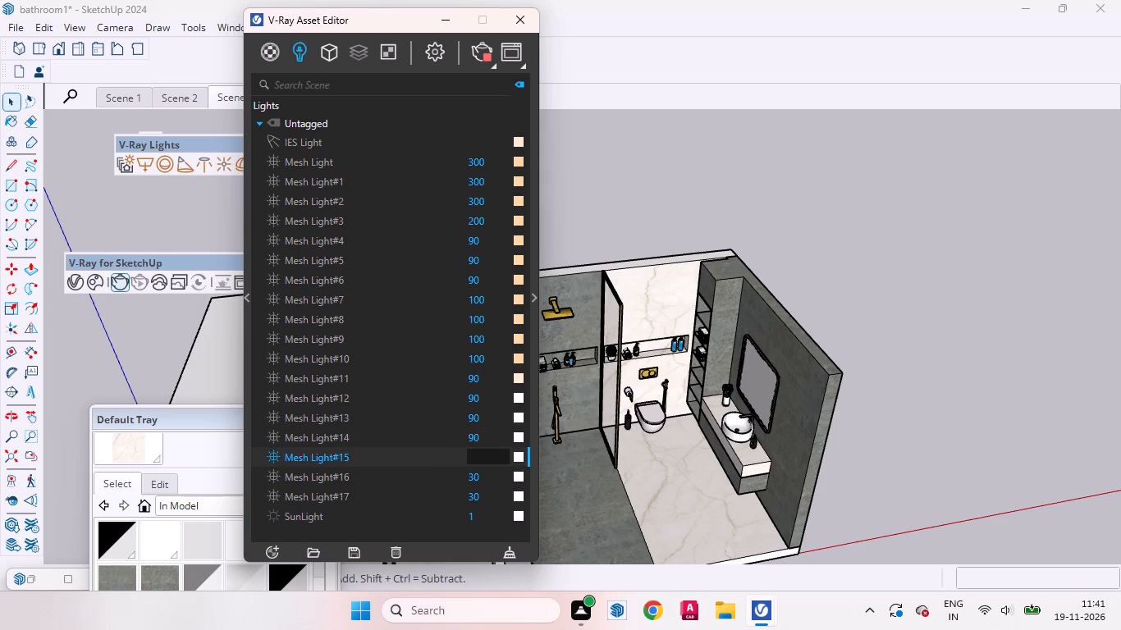
text(90)
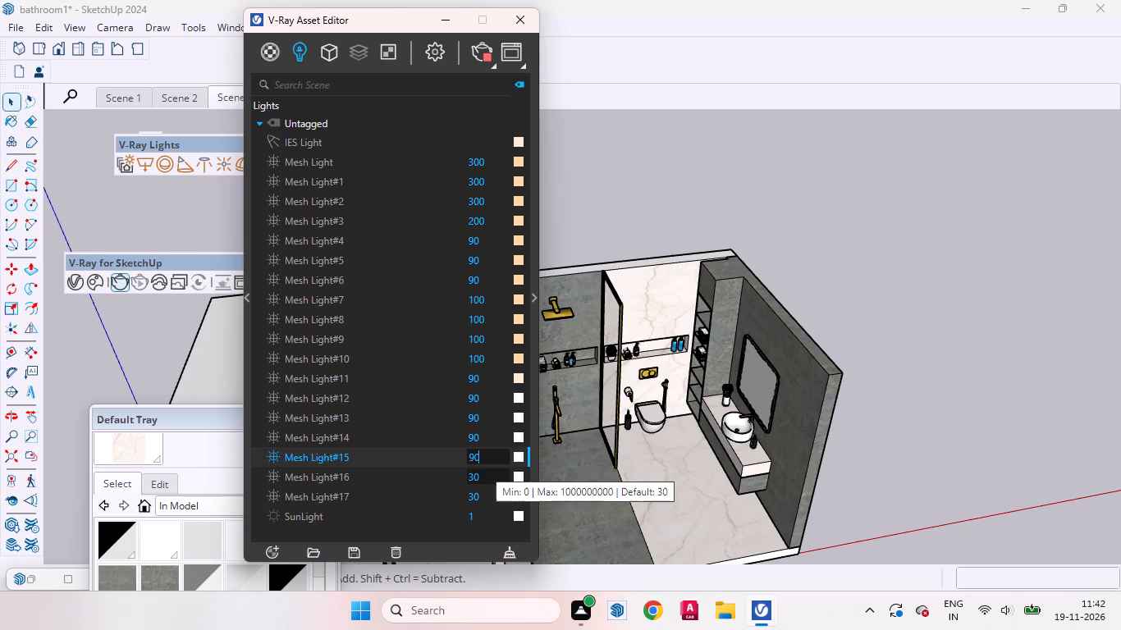
click(487, 480)
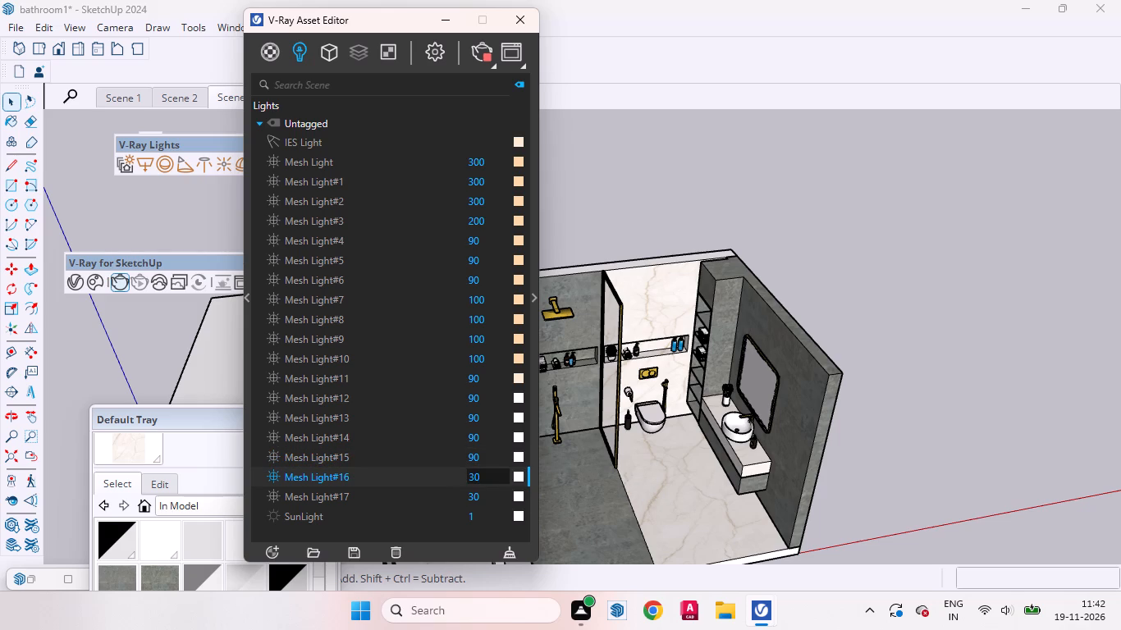
key(BackSpace)
key(BackSpace)
text(90)
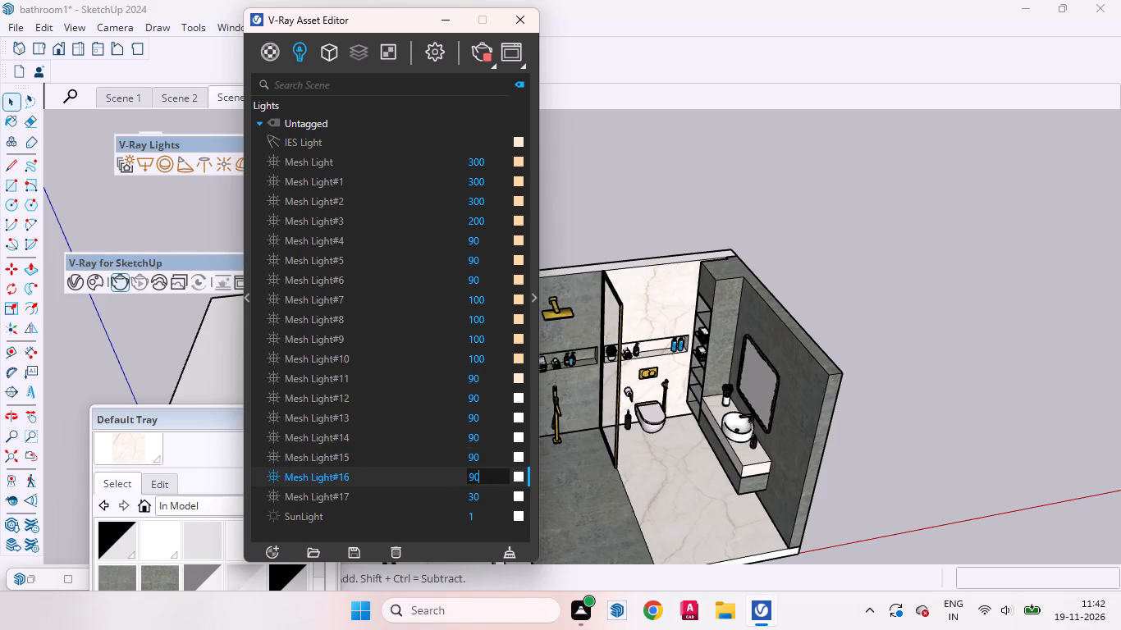
click(487, 493)
key(BackSpace)
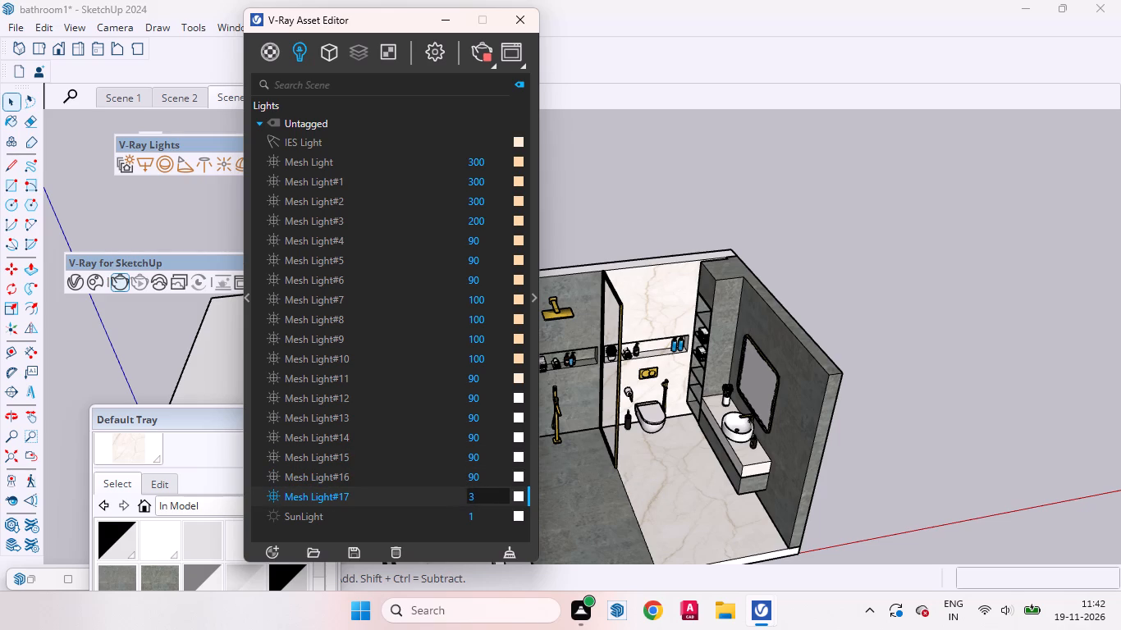
key(BackSpace)
key(BackSpace)
text(90)
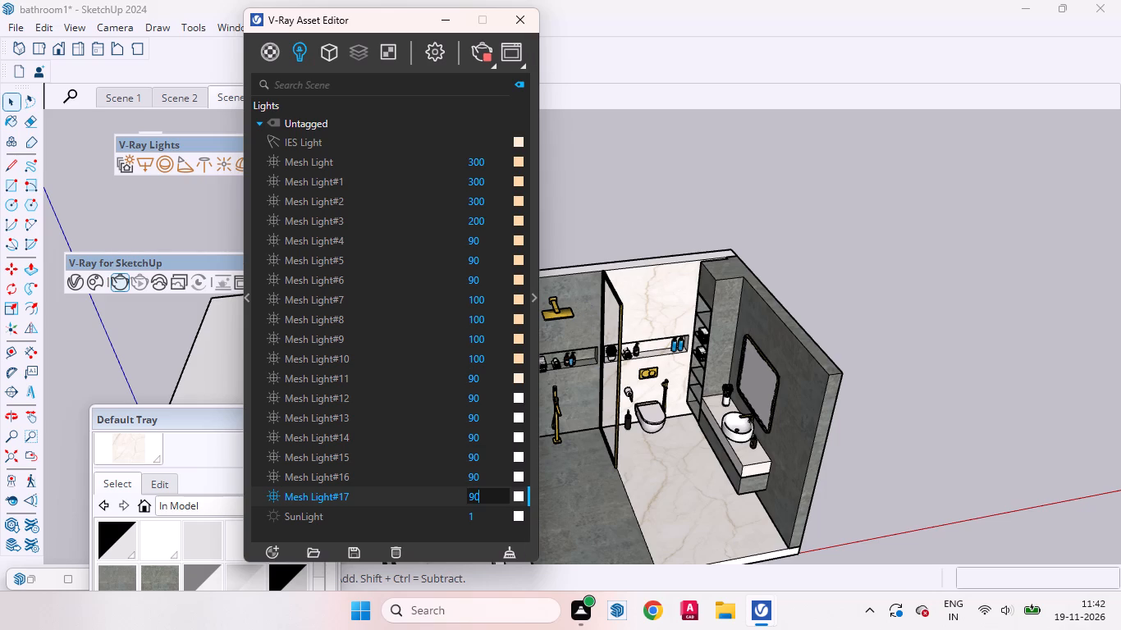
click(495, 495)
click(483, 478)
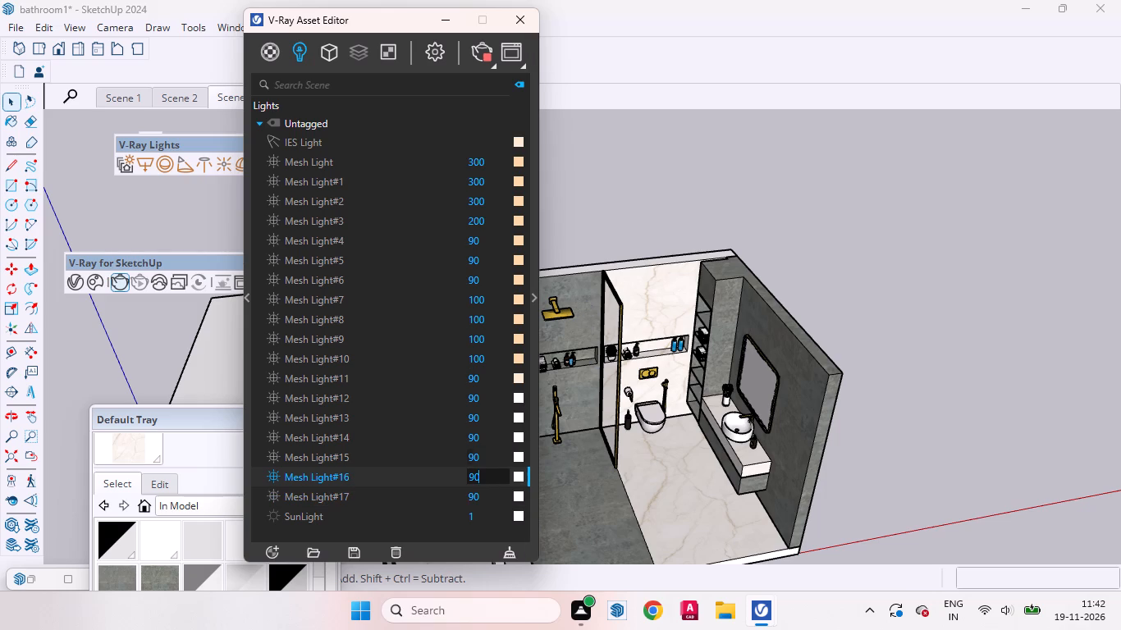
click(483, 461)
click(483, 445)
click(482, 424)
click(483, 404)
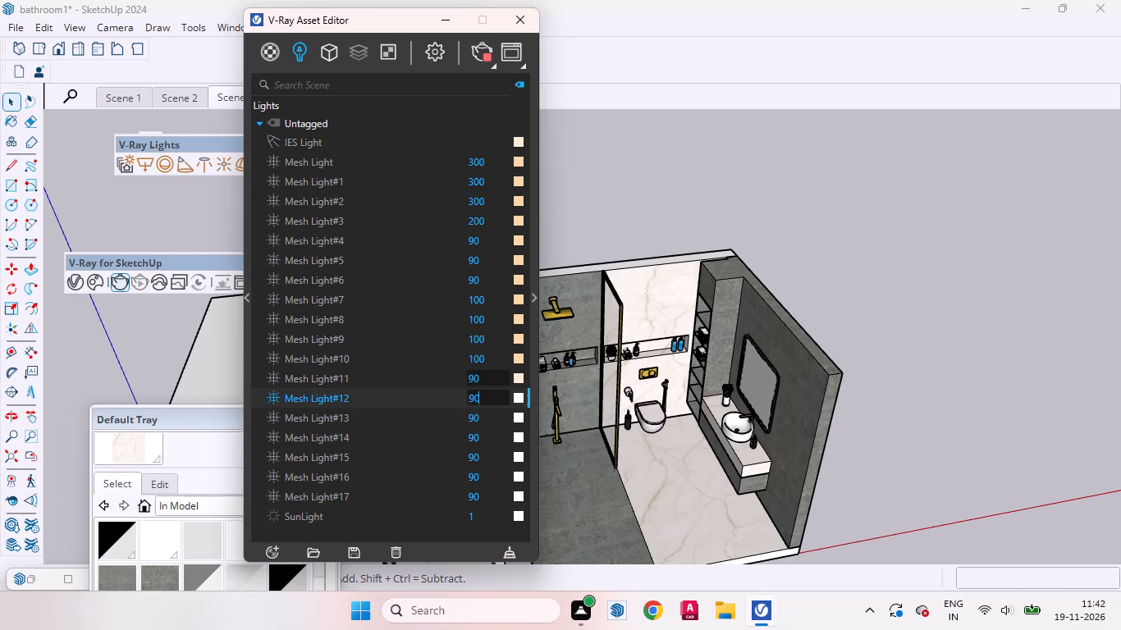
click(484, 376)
Copy the warm peach light colour of Mesh Light#10 down to each light from Mesh Light#11 through Mesh Light#17.
drag(520, 356, 520, 372)
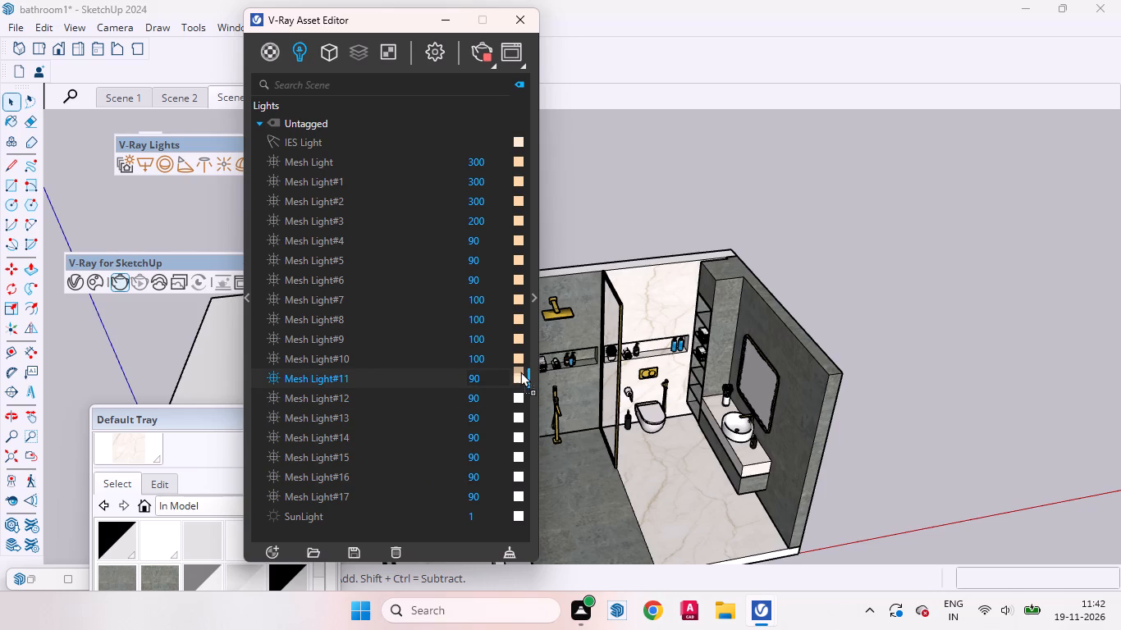
drag(520, 372, 519, 378)
drag(519, 379, 519, 401)
drag(518, 402, 516, 419)
drag(516, 419, 516, 422)
drag(516, 422, 515, 439)
drag(515, 439, 517, 454)
drag(518, 455, 518, 476)
drag(517, 473, 517, 493)
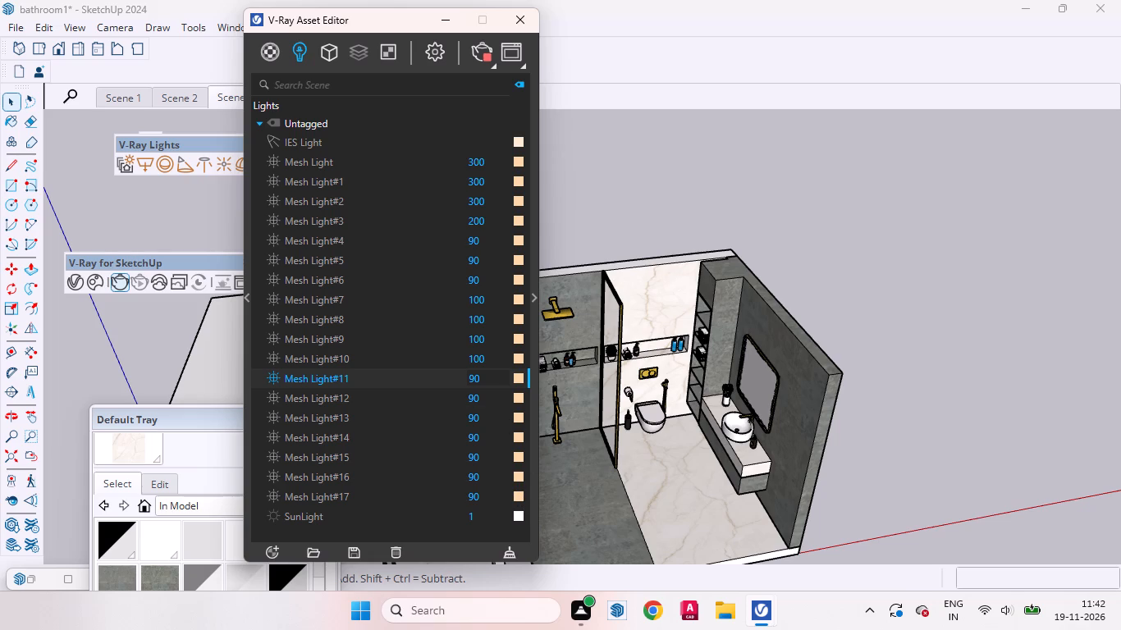
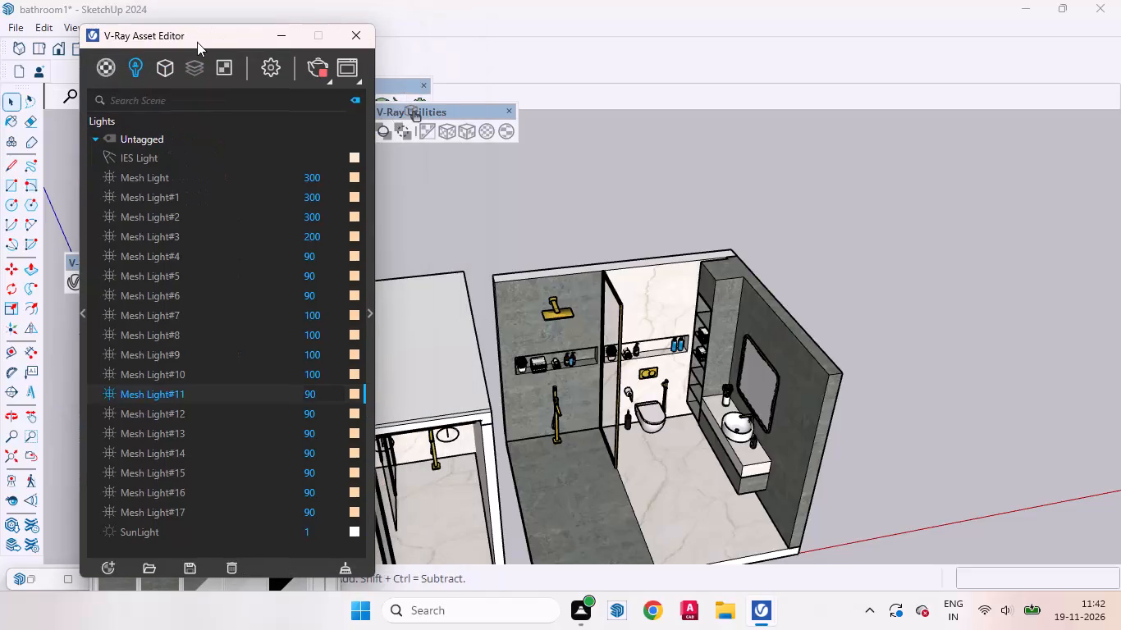
Inspect the second bathroom from several angles, including its wall niches, open shelving, basin counter and mirror.
scroll(590, 340, up, 2)
scroll(604, 337, down, 3)
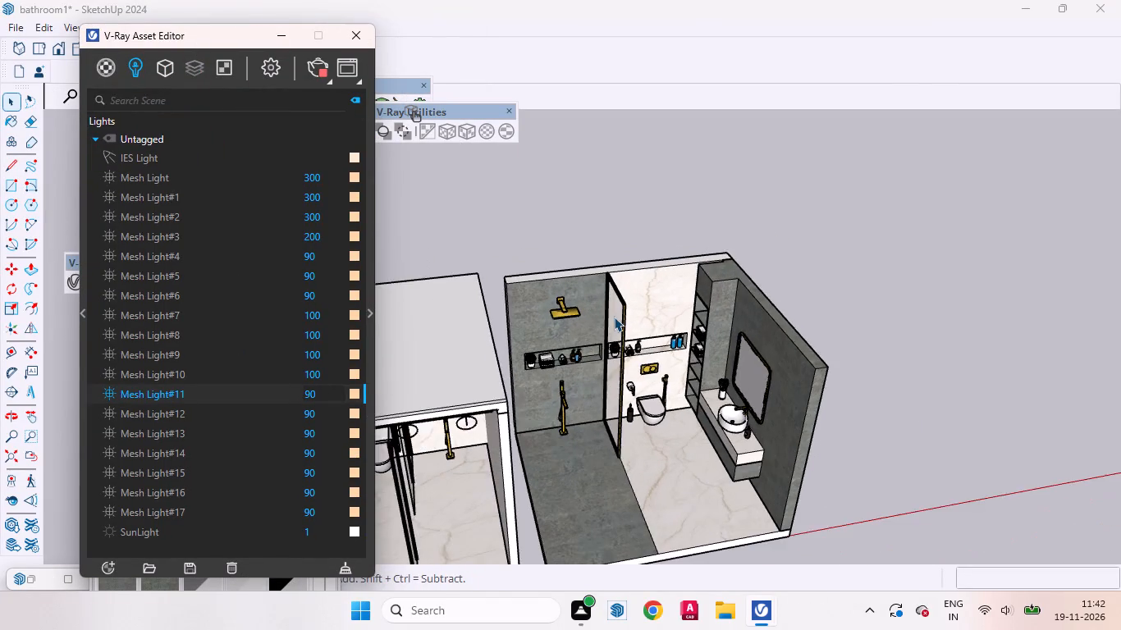
scroll(614, 317, down, 3)
middle_drag(653, 426, 506, 308)
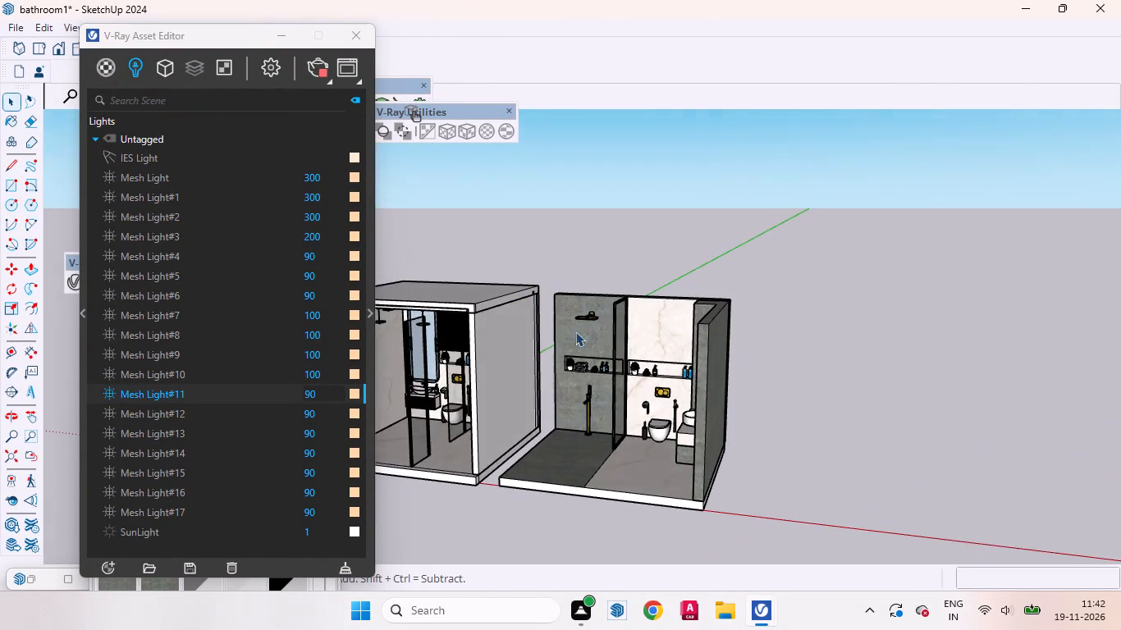
scroll(587, 350, up, 5)
scroll(648, 330, down, 3)
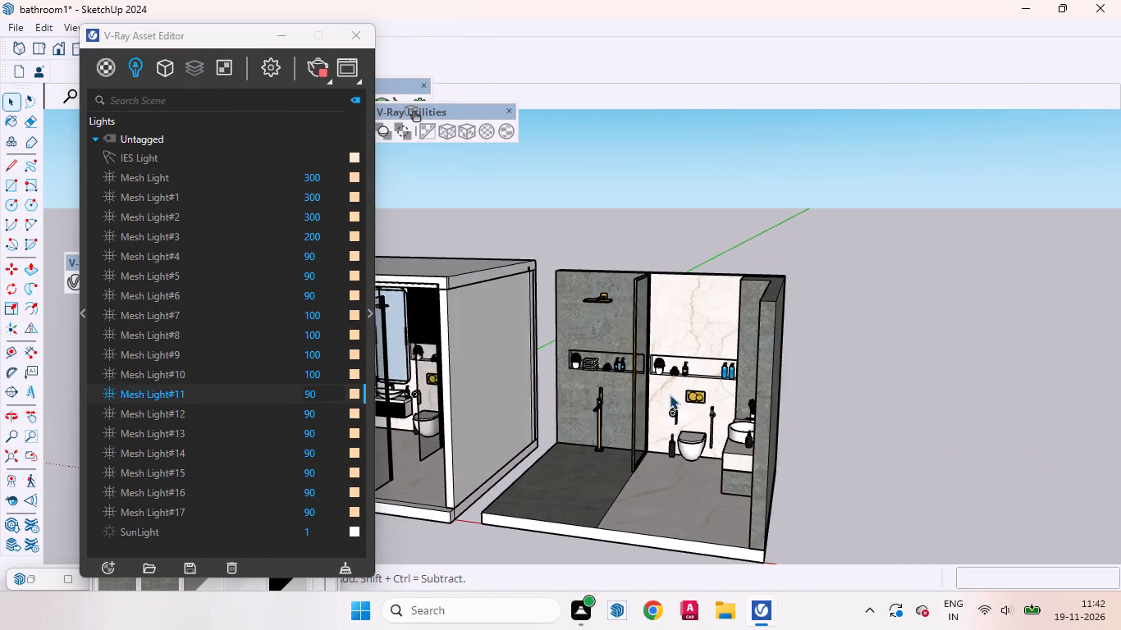
scroll(670, 395, up, 13)
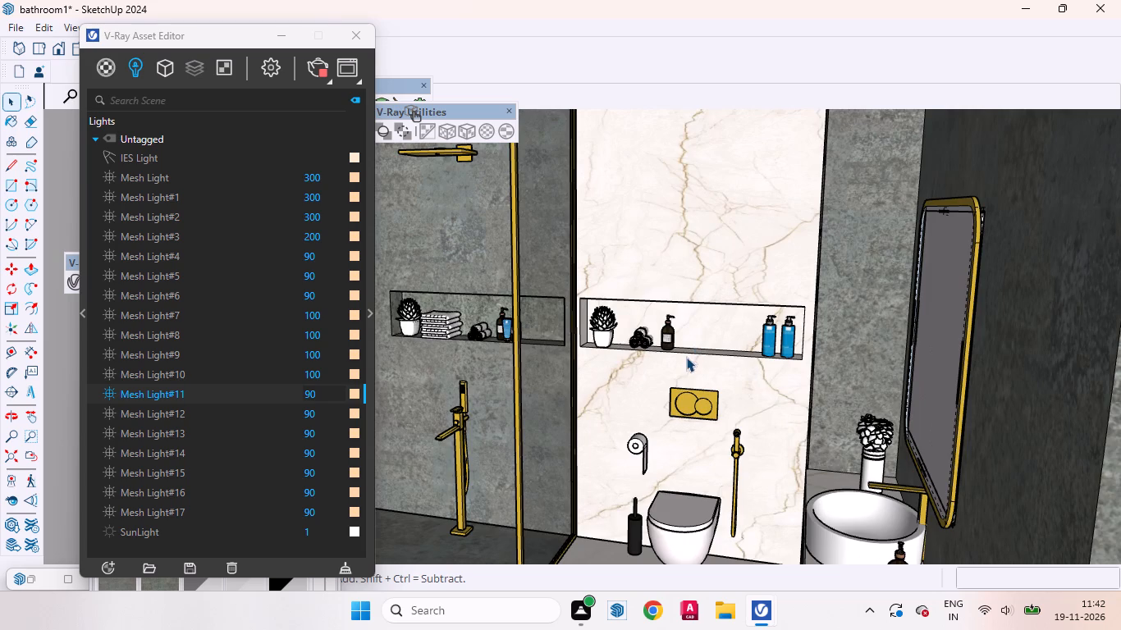
scroll(686, 357, up, 4)
scroll(673, 356, down, 12)
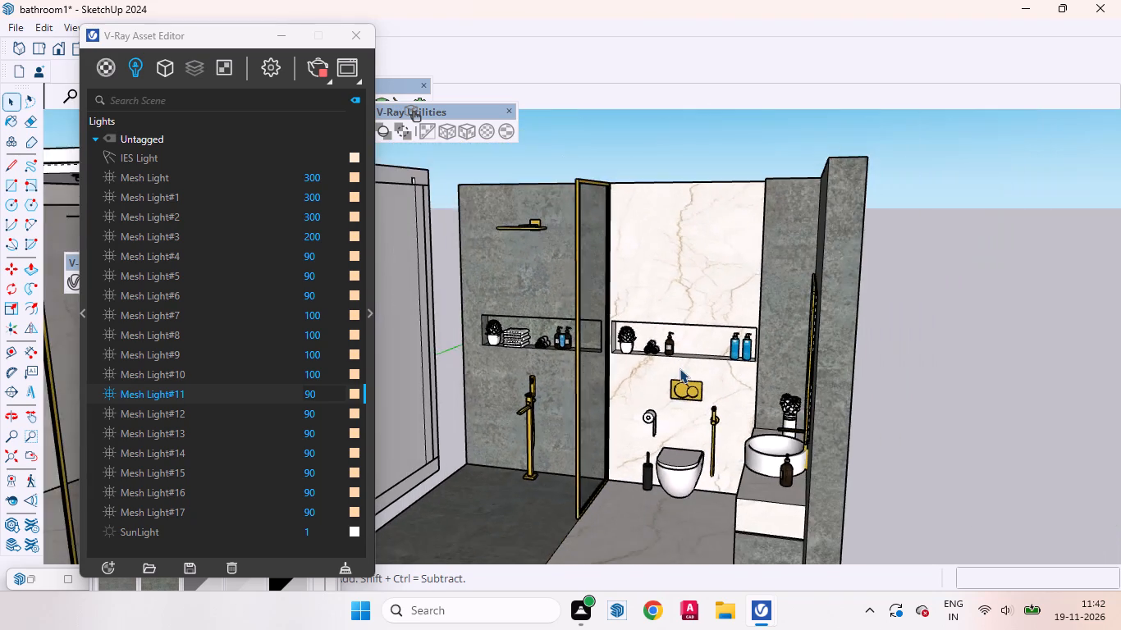
middle_drag(686, 373, 938, 484)
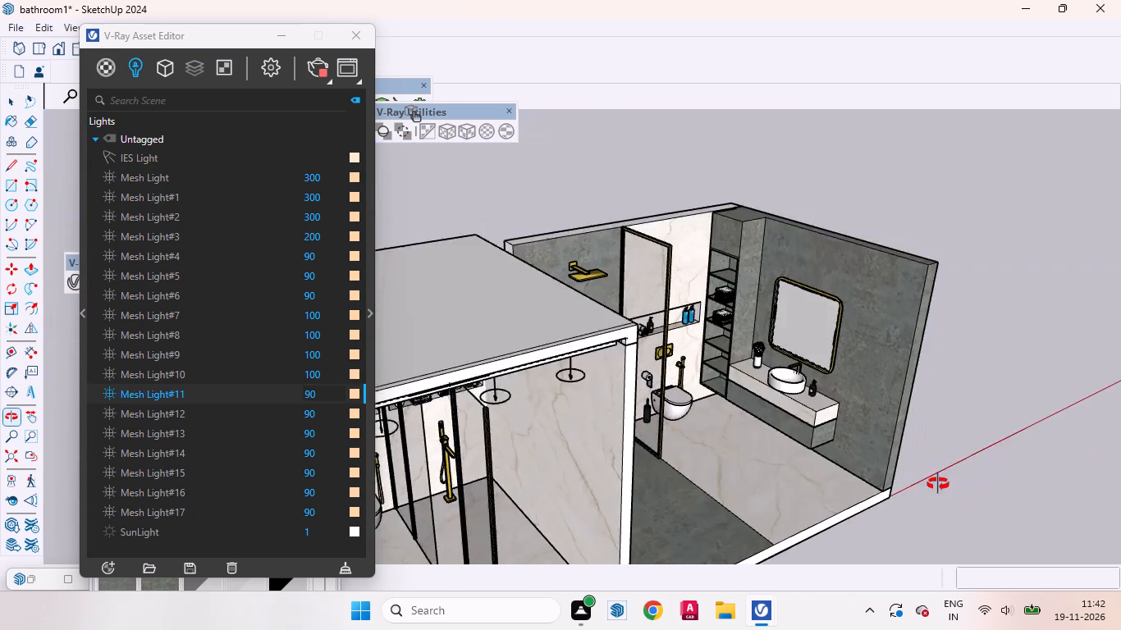
middle_drag(938, 484, 940, 504)
scroll(766, 284, up, 15)
scroll(716, 327, up, 3)
middle_drag(718, 342, 612, 263)
scroll(711, 294, down, 1)
scroll(714, 297, up, 1)
scroll(719, 299, down, 5)
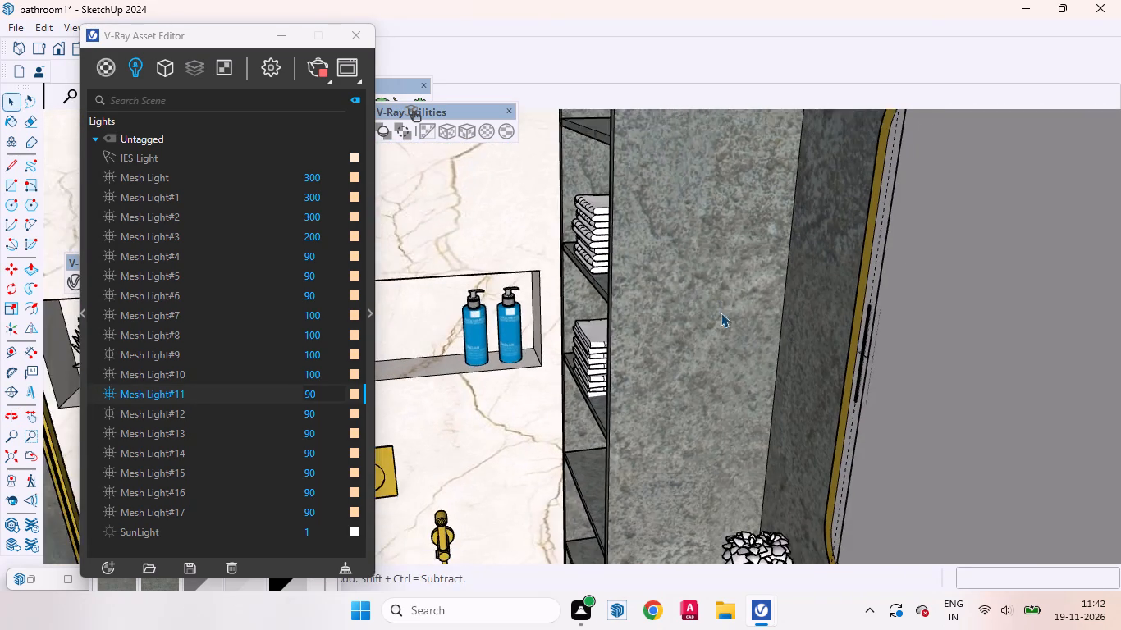
scroll(721, 313, down, 12)
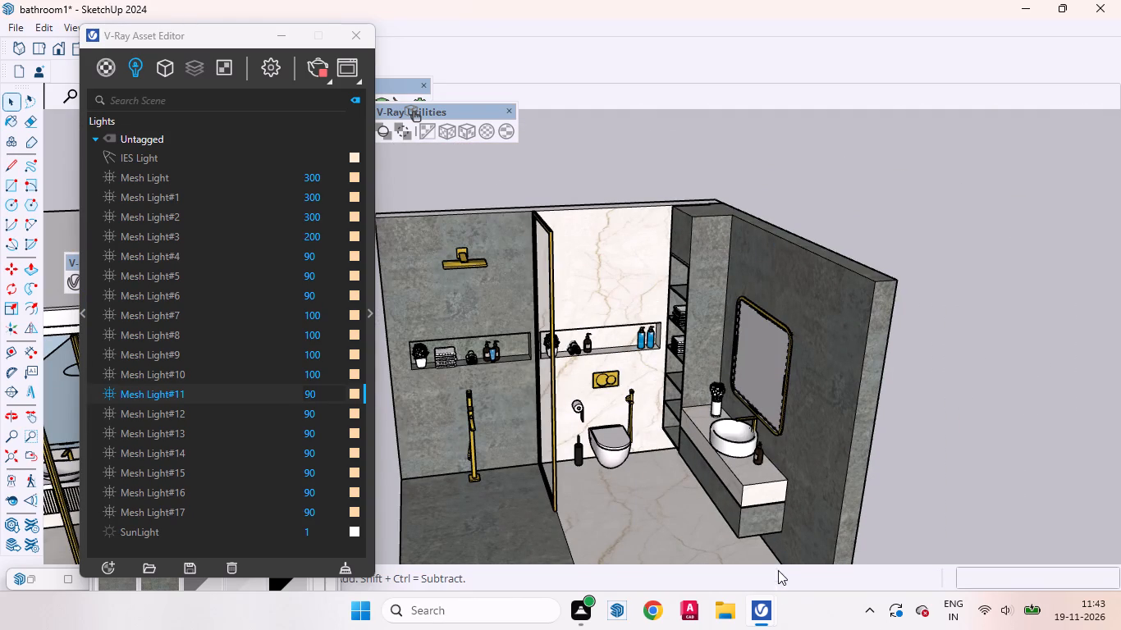
Bring up the running render in the V-Ray Frame Buffer and read the noise threshold entries in its log.
click(763, 617)
click(711, 527)
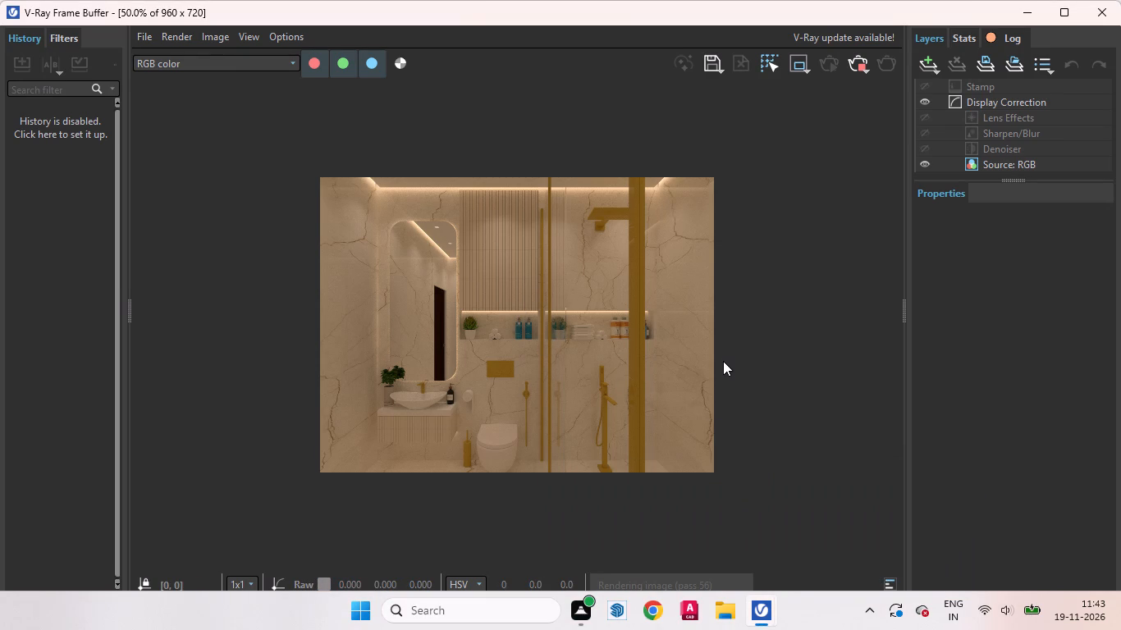
click(890, 582)
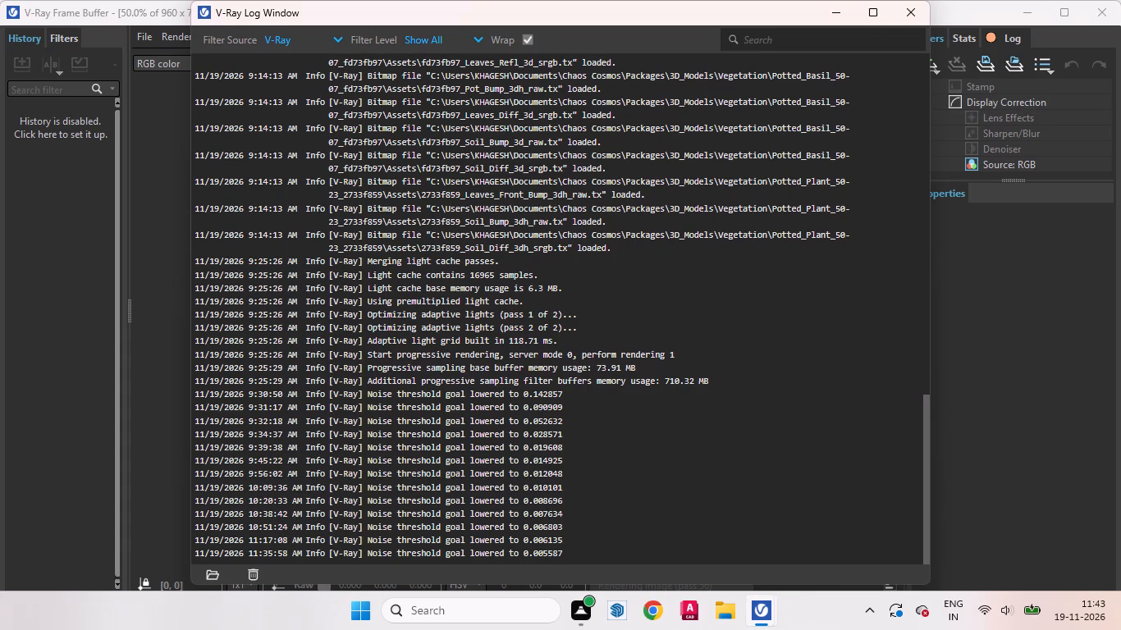
scroll(619, 454, down, 6)
drag(466, 392, 581, 400)
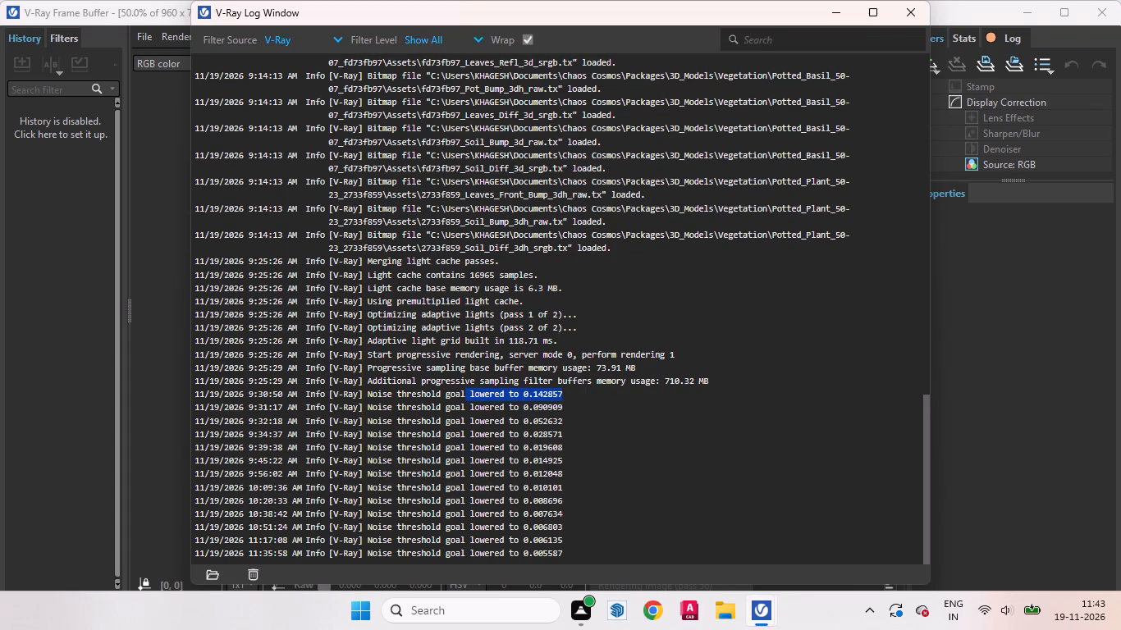
drag(468, 409, 573, 411)
drag(468, 422, 601, 426)
drag(467, 435, 575, 435)
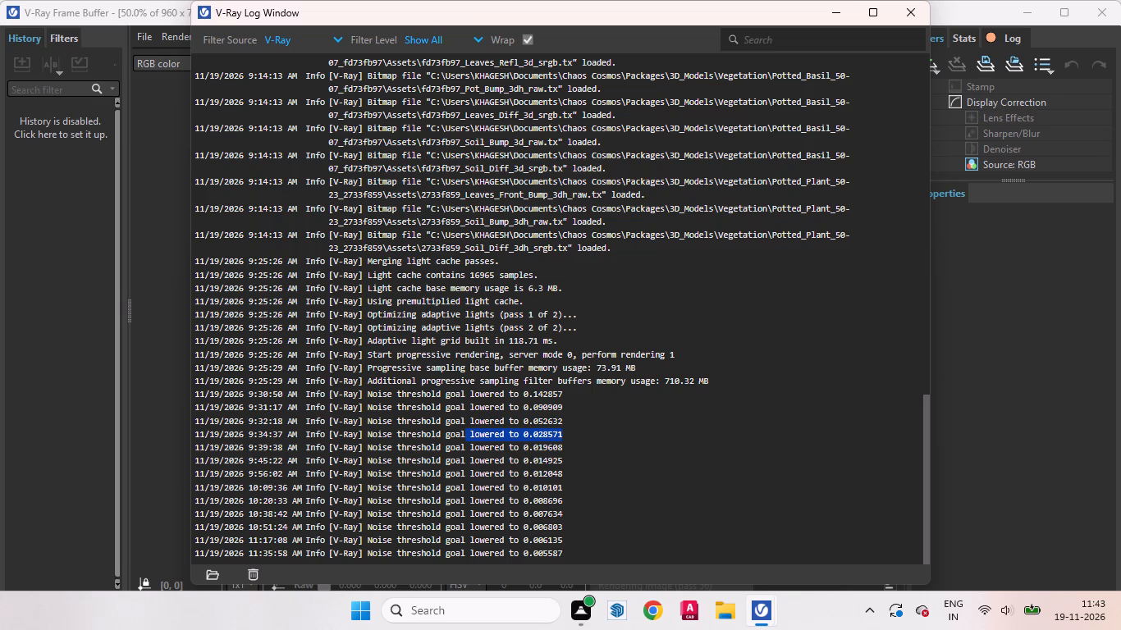
drag(464, 445, 565, 445)
drag(469, 459, 563, 464)
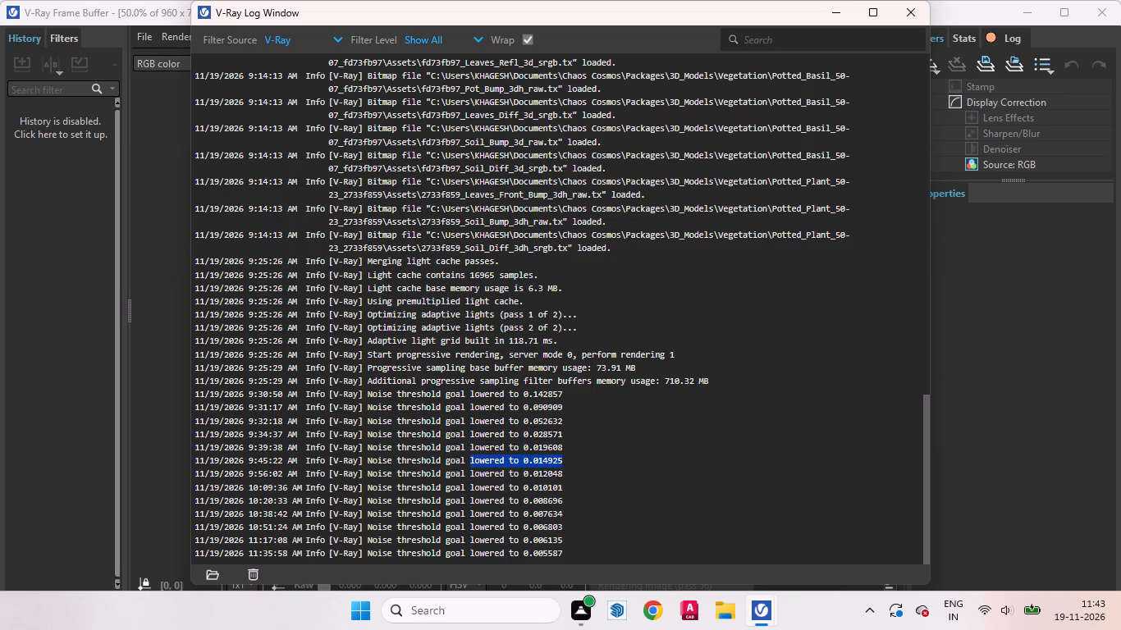
drag(467, 476, 560, 485)
drag(460, 495, 579, 497)
drag(449, 517, 501, 520)
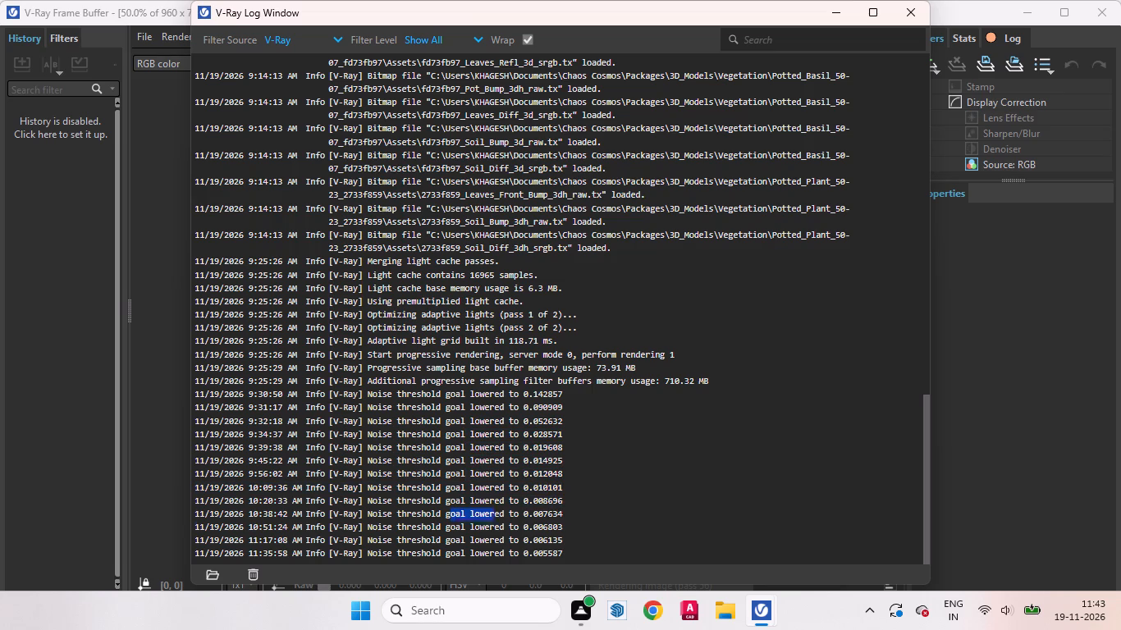
drag(501, 520, 560, 526)
drag(451, 533, 556, 541)
drag(457, 559, 558, 560)
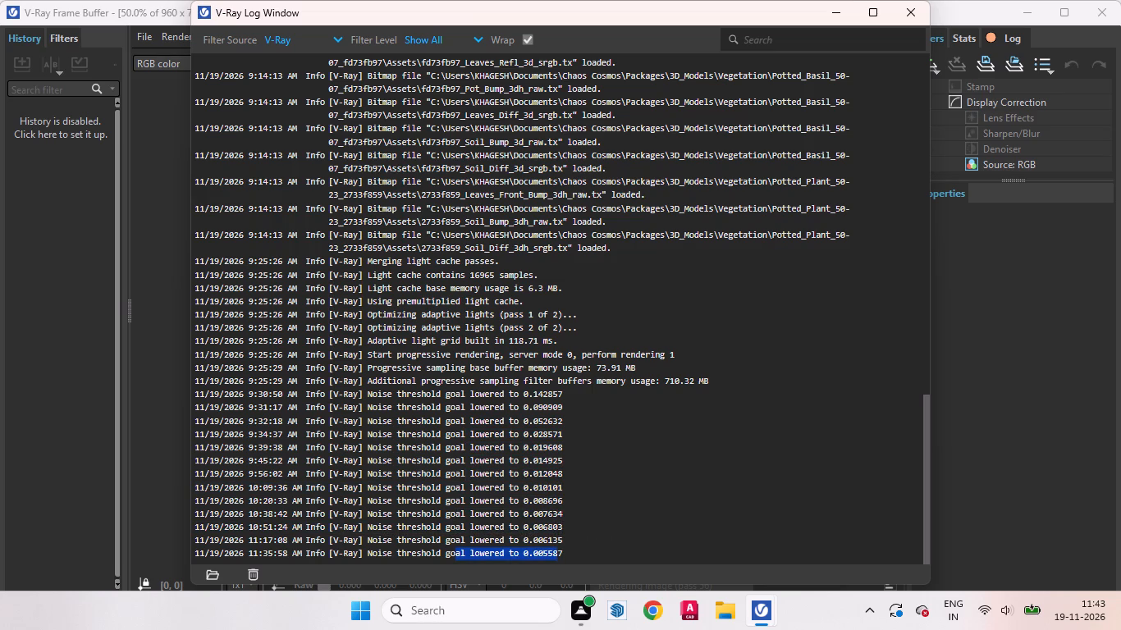
double_click(465, 541)
drag(468, 541, 615, 551)
click(612, 538)
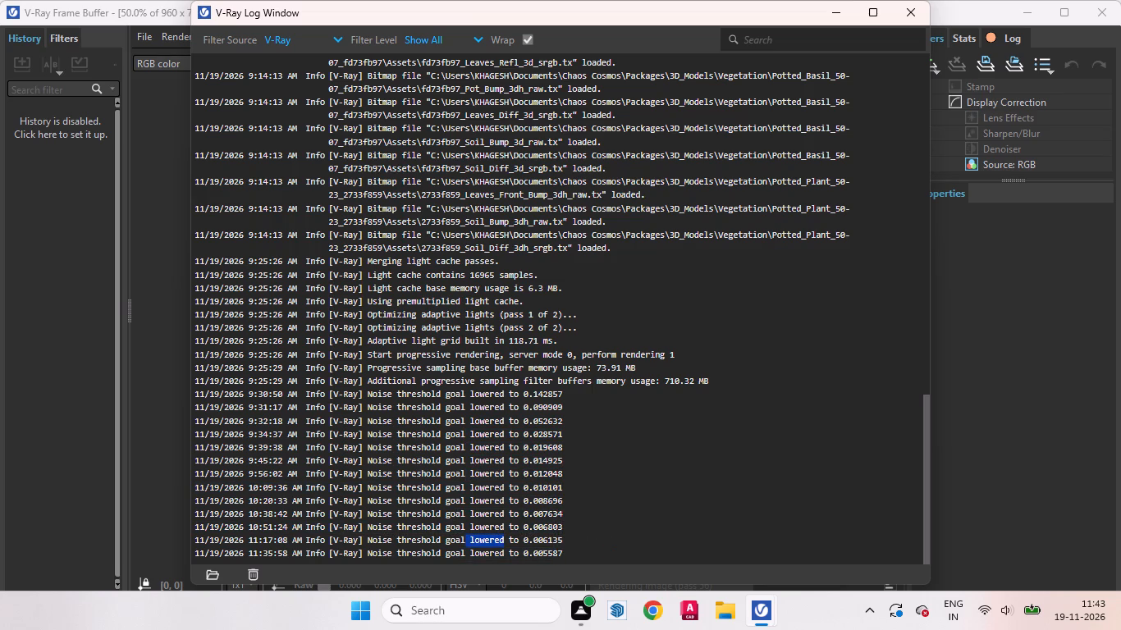
drag(465, 541, 604, 550)
click(600, 536)
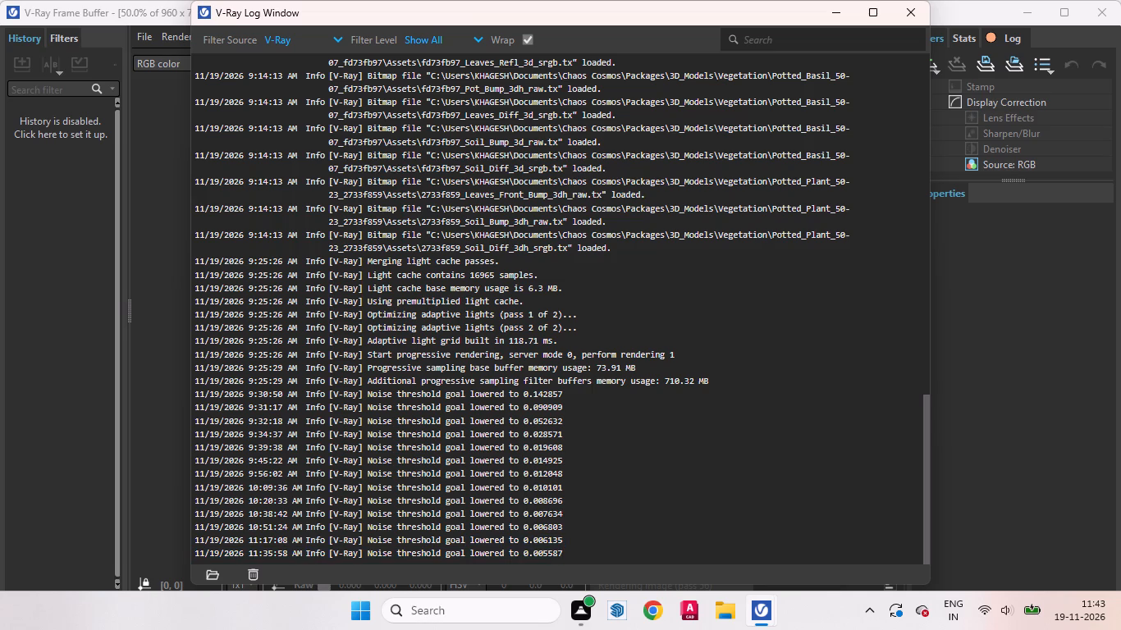
drag(469, 527, 586, 533)
click(471, 515)
drag(469, 513, 652, 527)
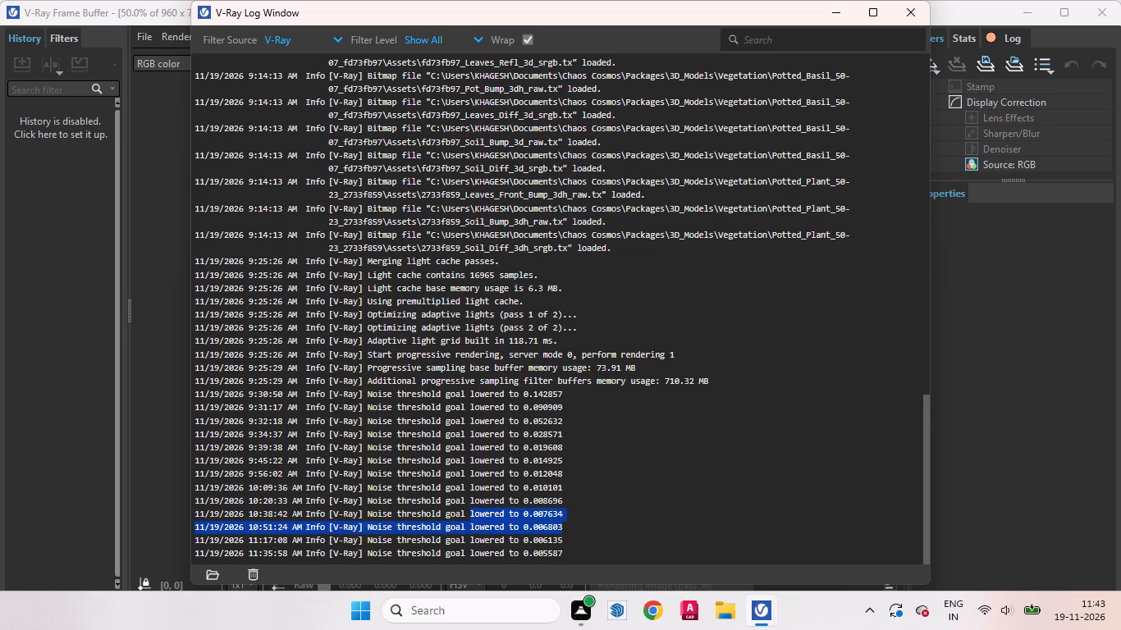
drag(469, 502, 677, 507)
drag(466, 487, 642, 487)
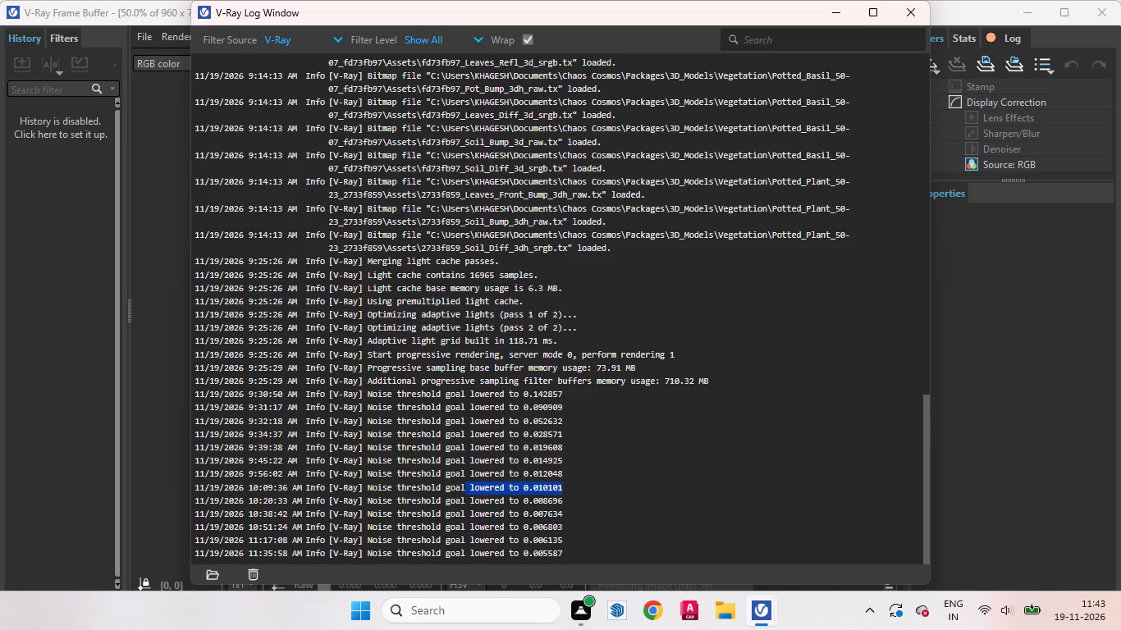
drag(471, 470, 661, 473)
drag(467, 457, 613, 459)
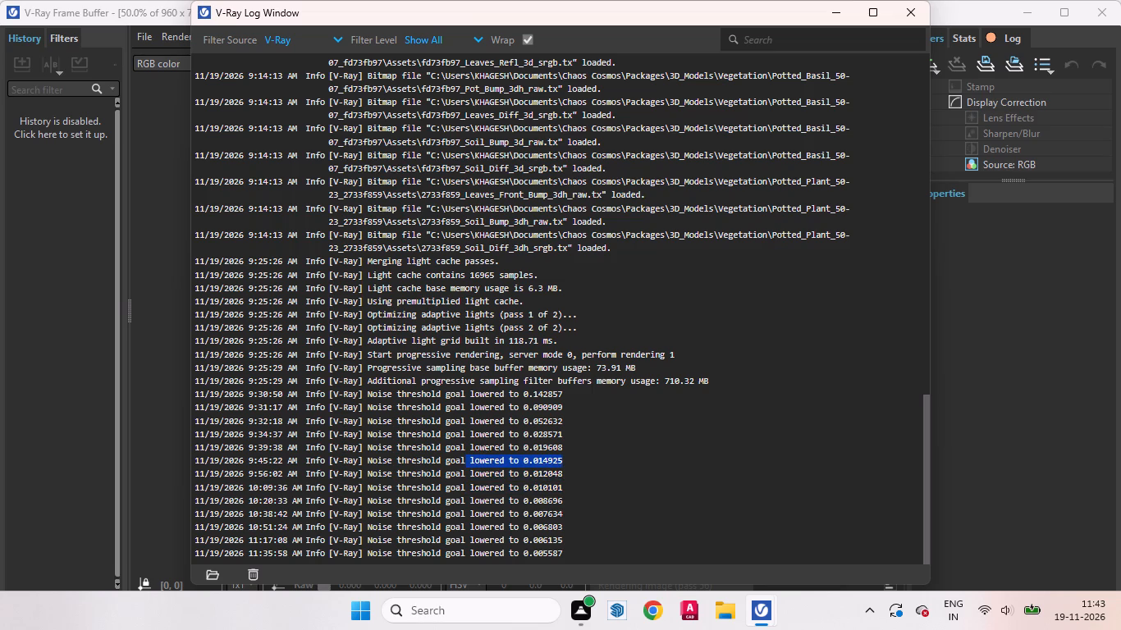
drag(613, 459, 662, 459)
click(724, 458)
scroll(607, 385, down, 3)
drag(591, 441, 516, 422)
click(666, 445)
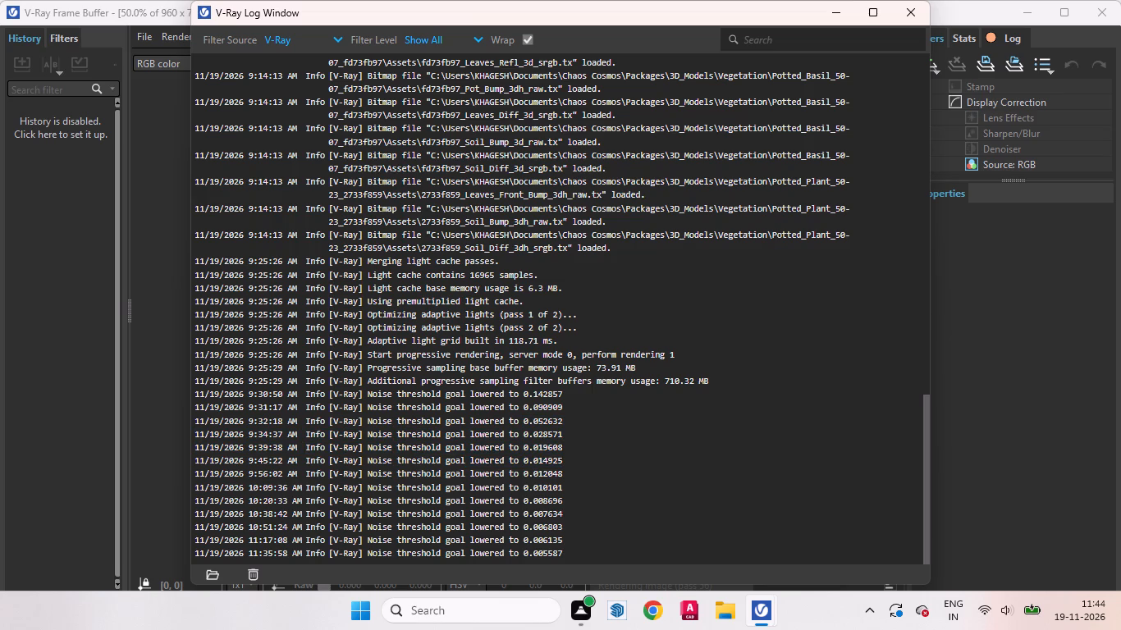
click(836, 6)
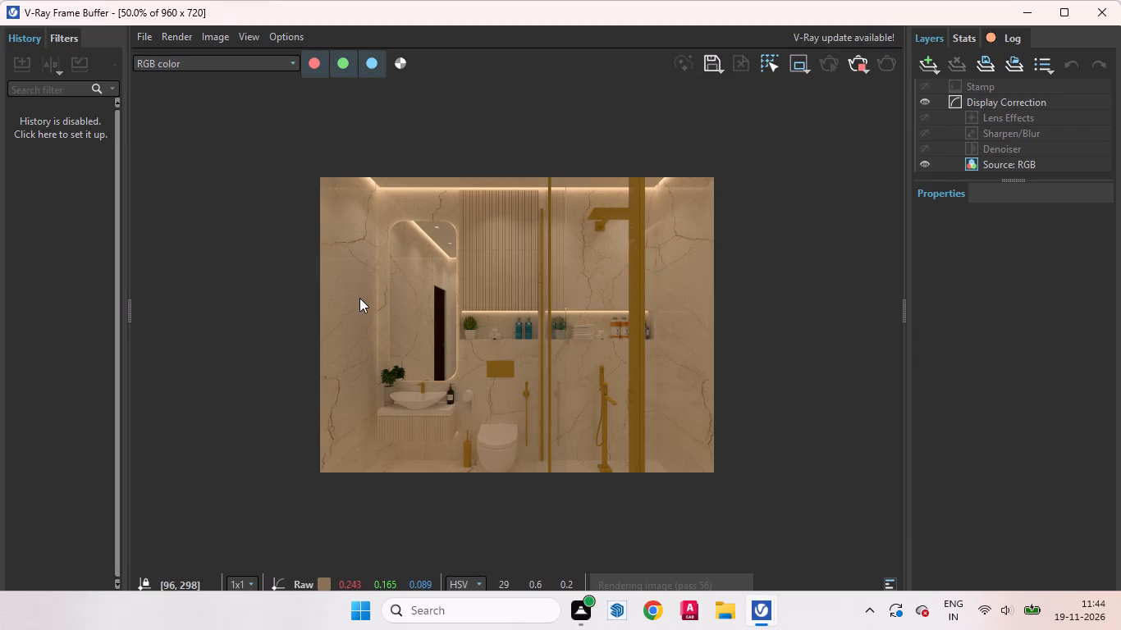
Examine the first bathroom's render up close, including the vanity area and the gold flush plate, and return to the model.
scroll(359, 298, up, 1)
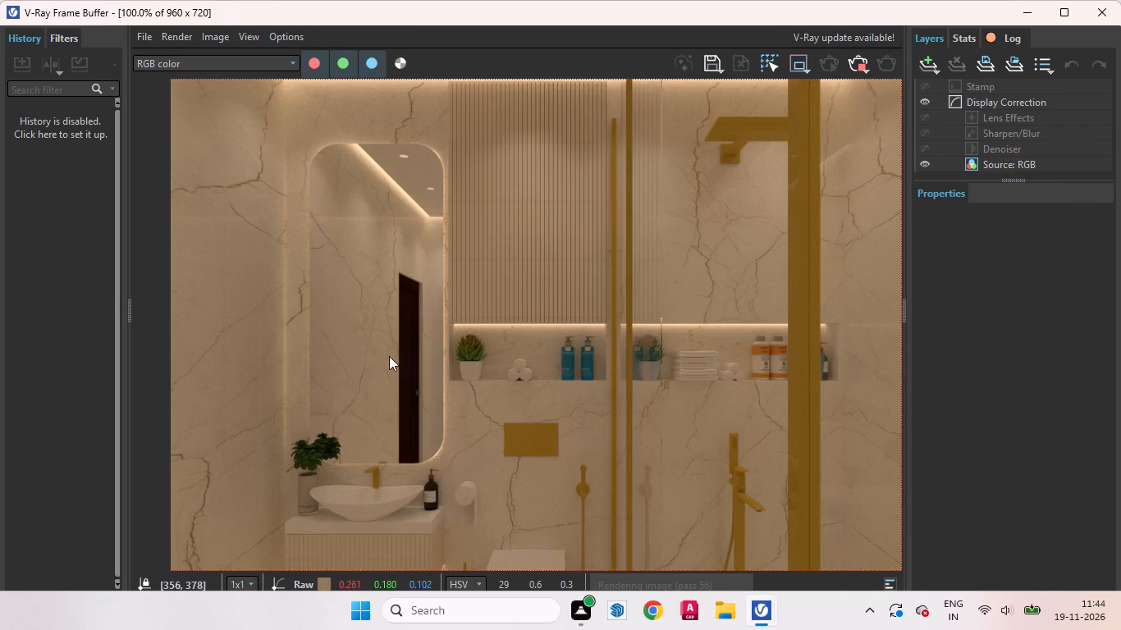
scroll(491, 363, down, 1)
scroll(517, 353, up, 1)
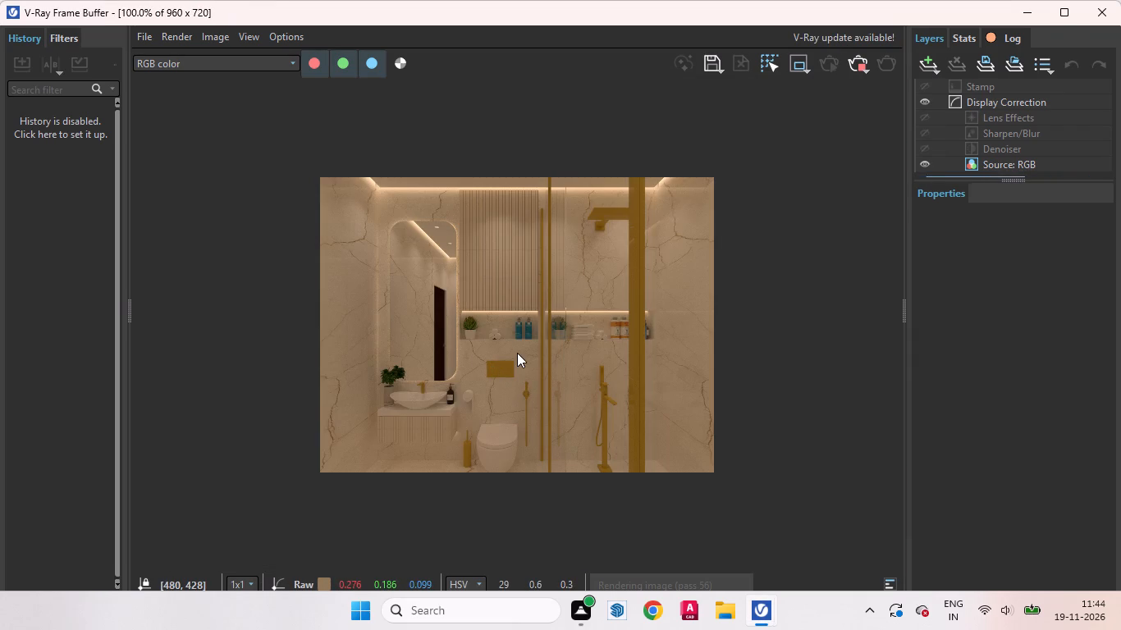
scroll(520, 358, down, 1)
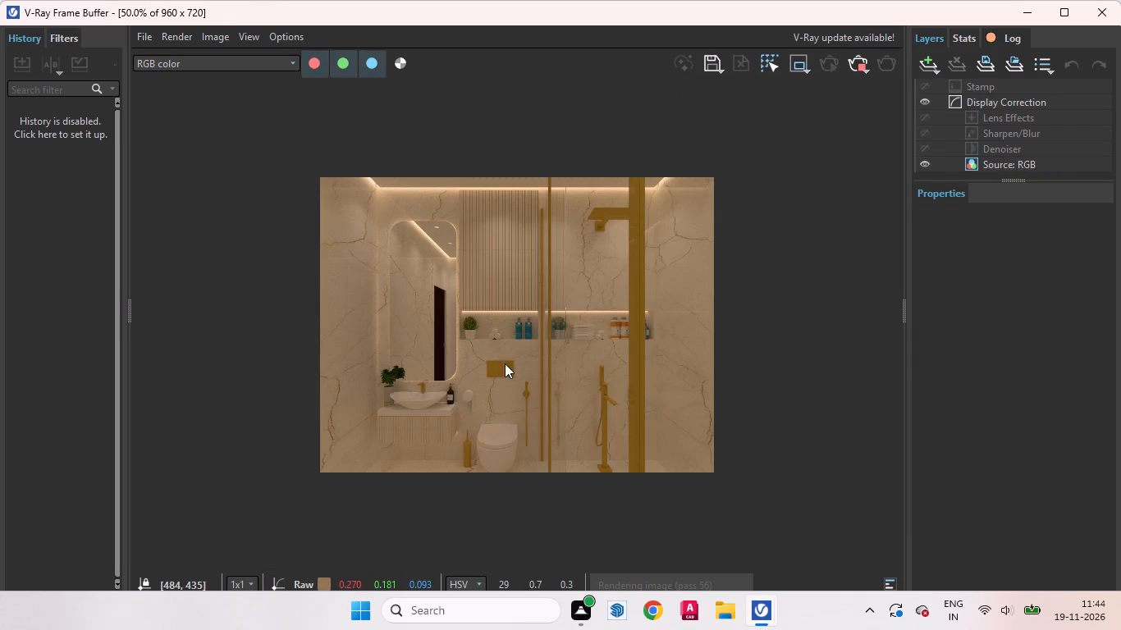
scroll(392, 382, up, 1)
middle_drag(318, 414, 428, 495)
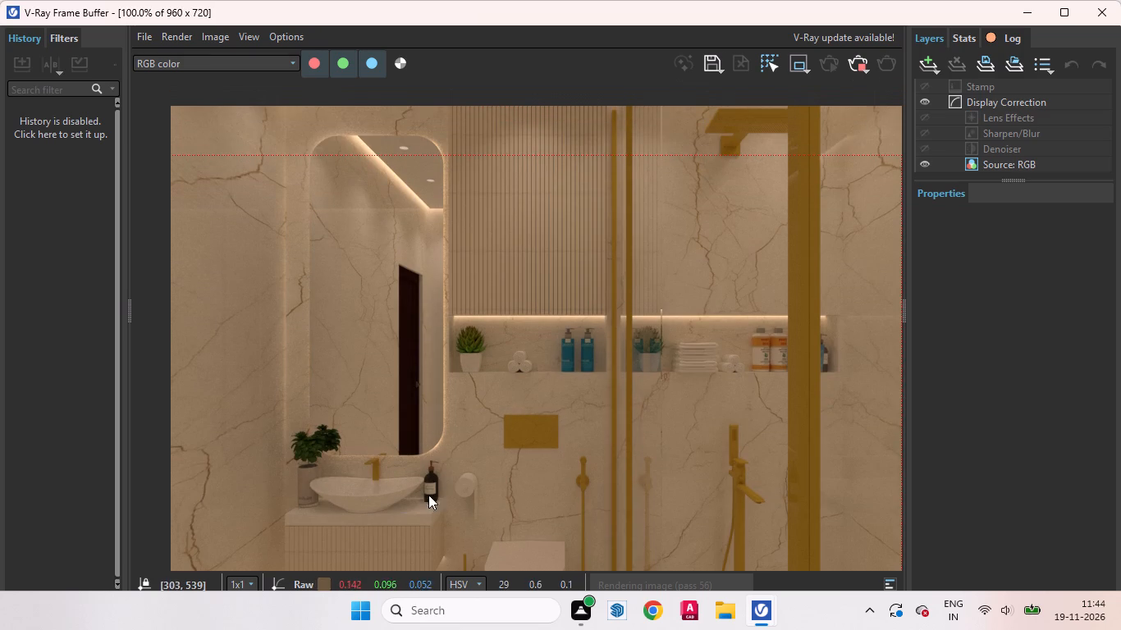
middle_drag(428, 495, 437, 544)
scroll(520, 484, up, 3)
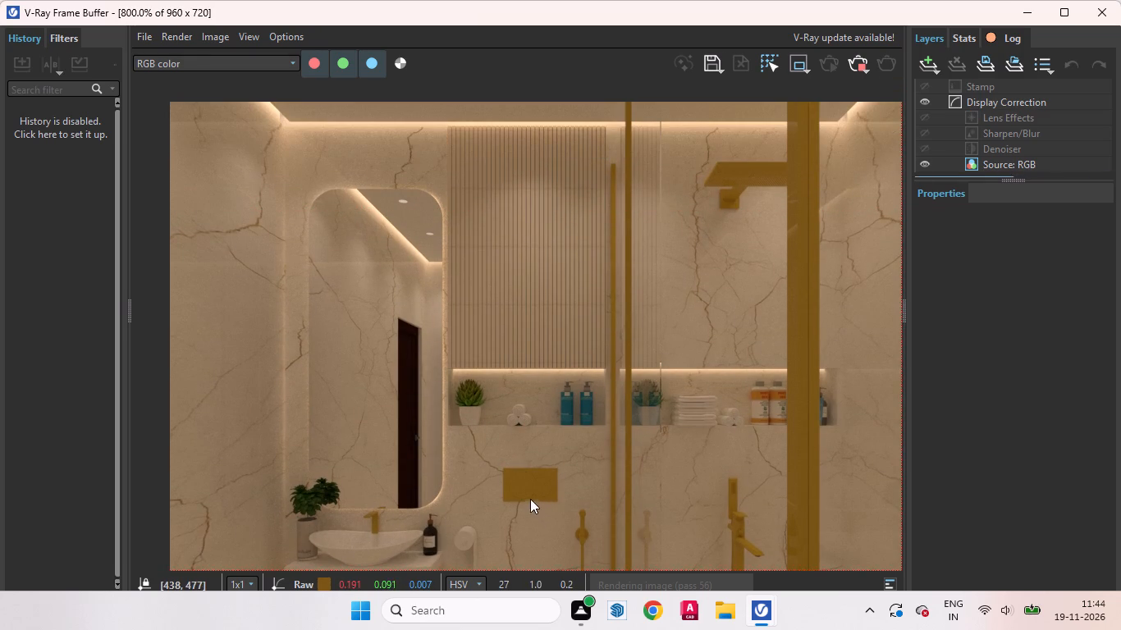
scroll(483, 277, down, 1)
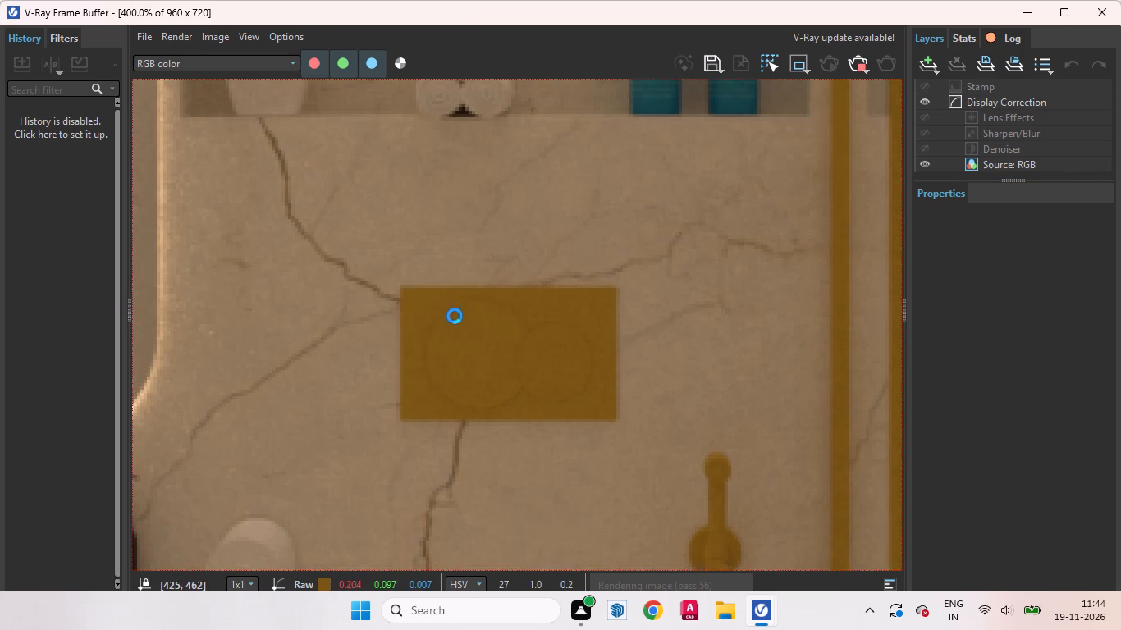
scroll(622, 341, up, 1)
scroll(622, 341, down, 4)
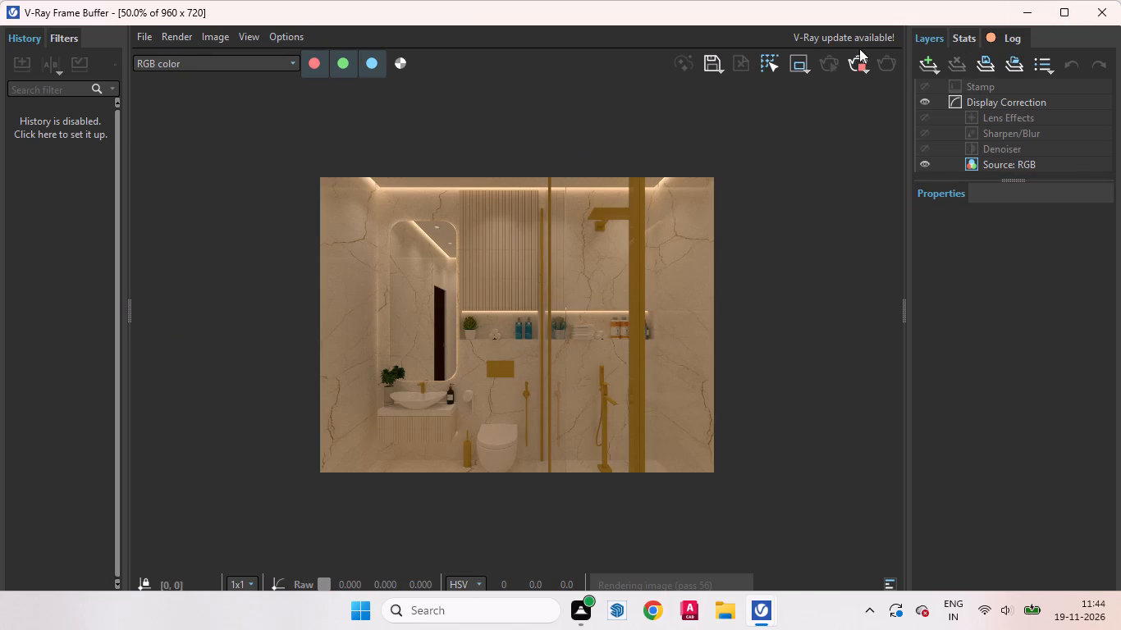
click(1033, 11)
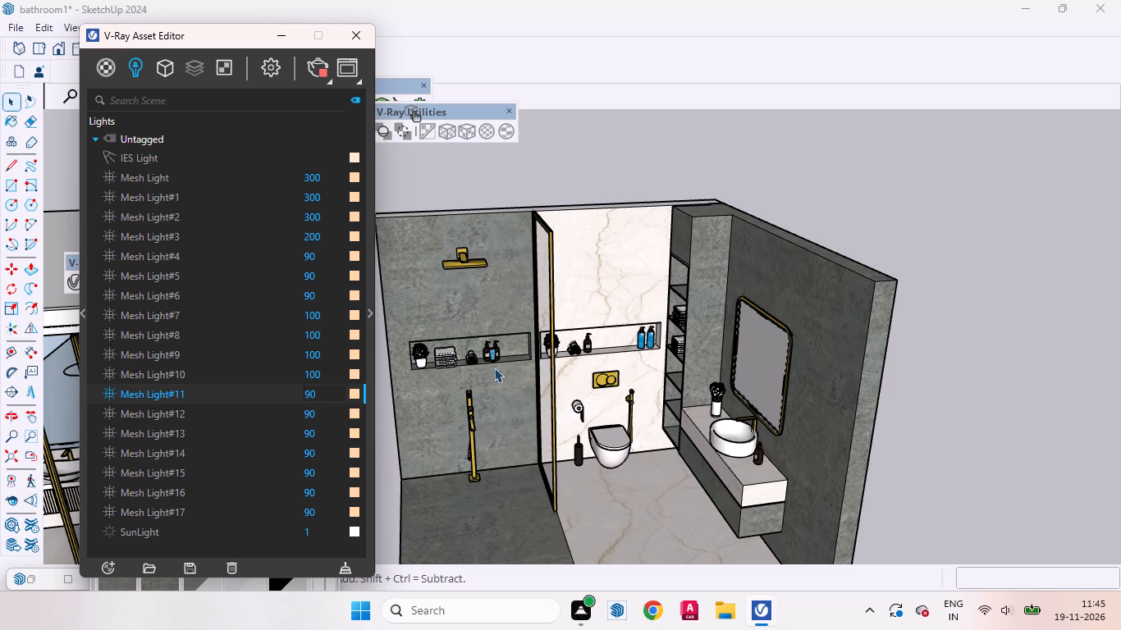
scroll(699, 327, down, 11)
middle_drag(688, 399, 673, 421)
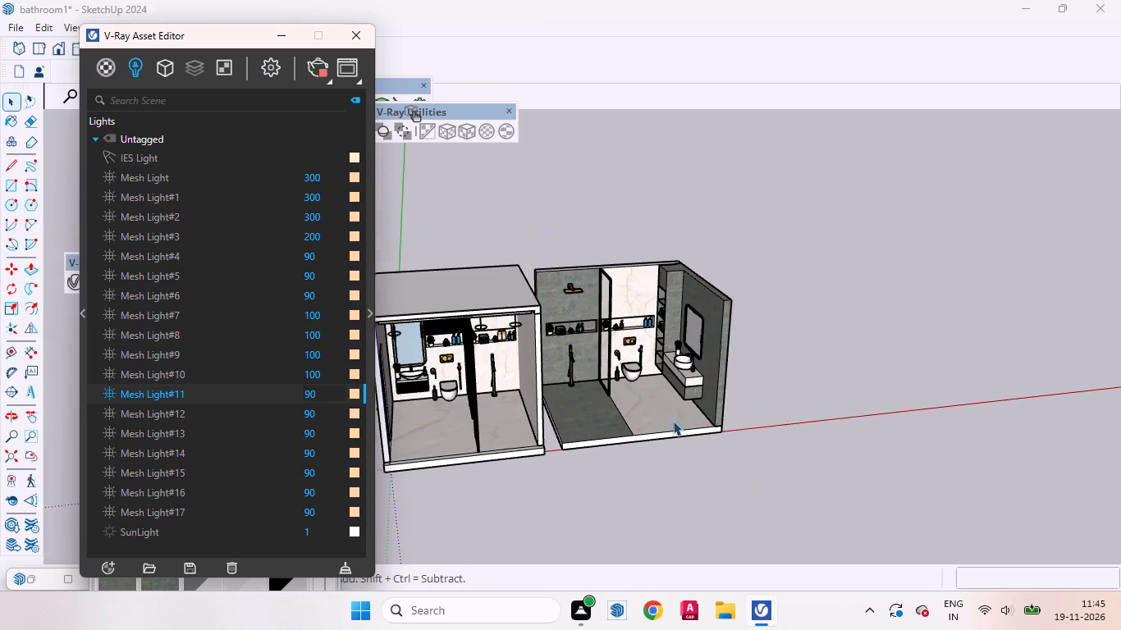
Extend the outer side face of the second bathroom's floor slab, on the shower side facing the first bathroom, by 4.5".
middle_drag(673, 421, 577, 451)
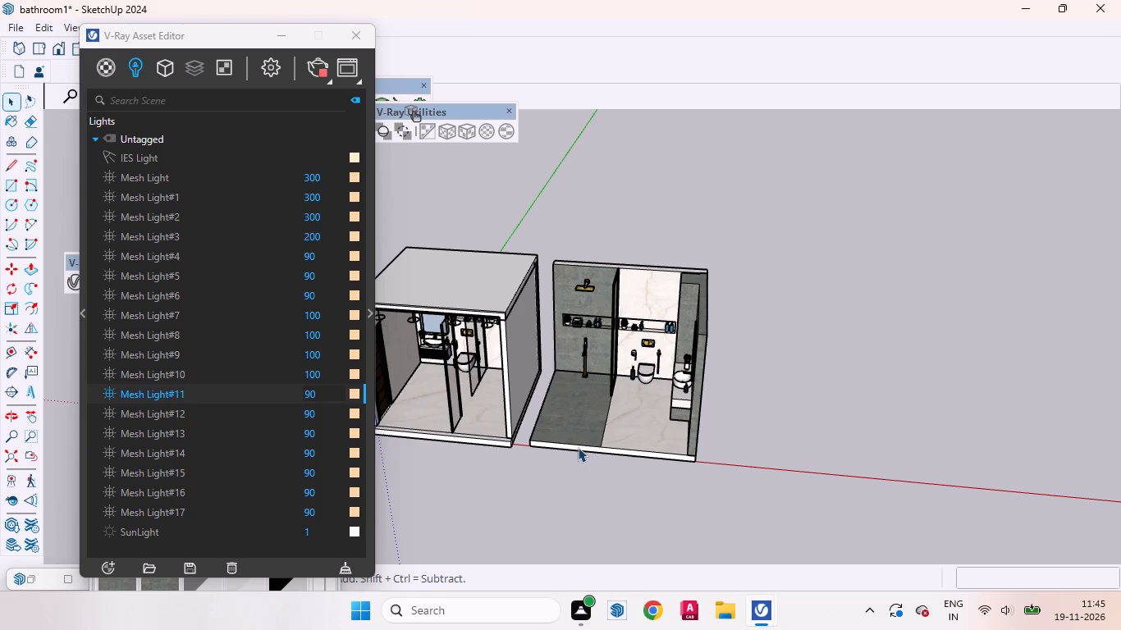
scroll(574, 427, up, 8)
middle_drag(556, 431, 646, 461)
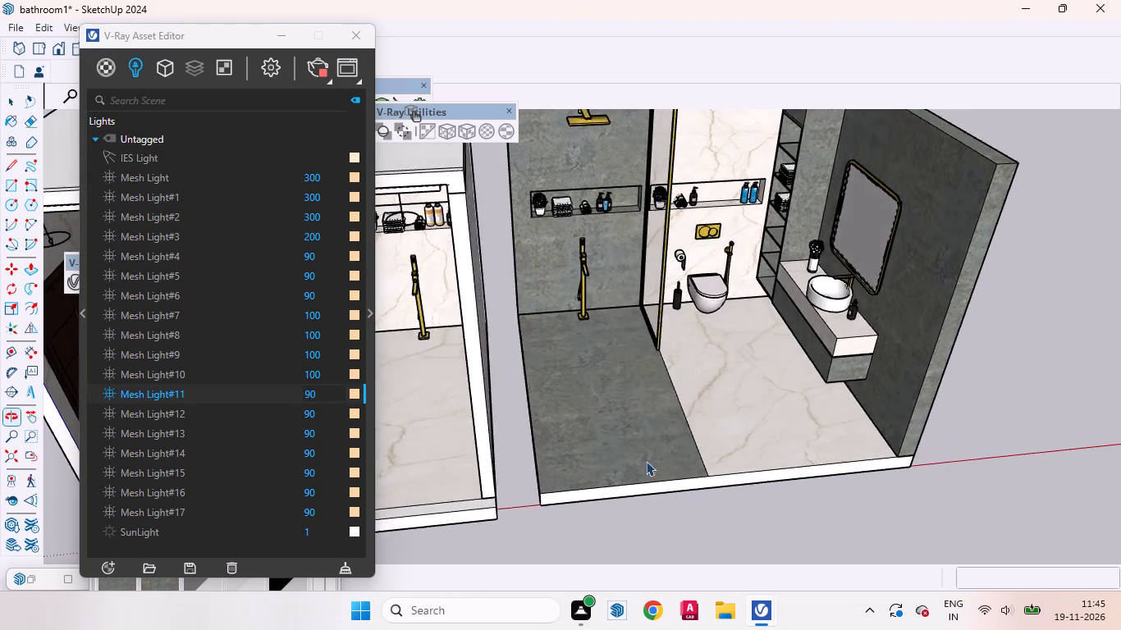
middle_drag(646, 461, 645, 461)
scroll(530, 472, up, 12)
middle_drag(547, 468, 600, 410)
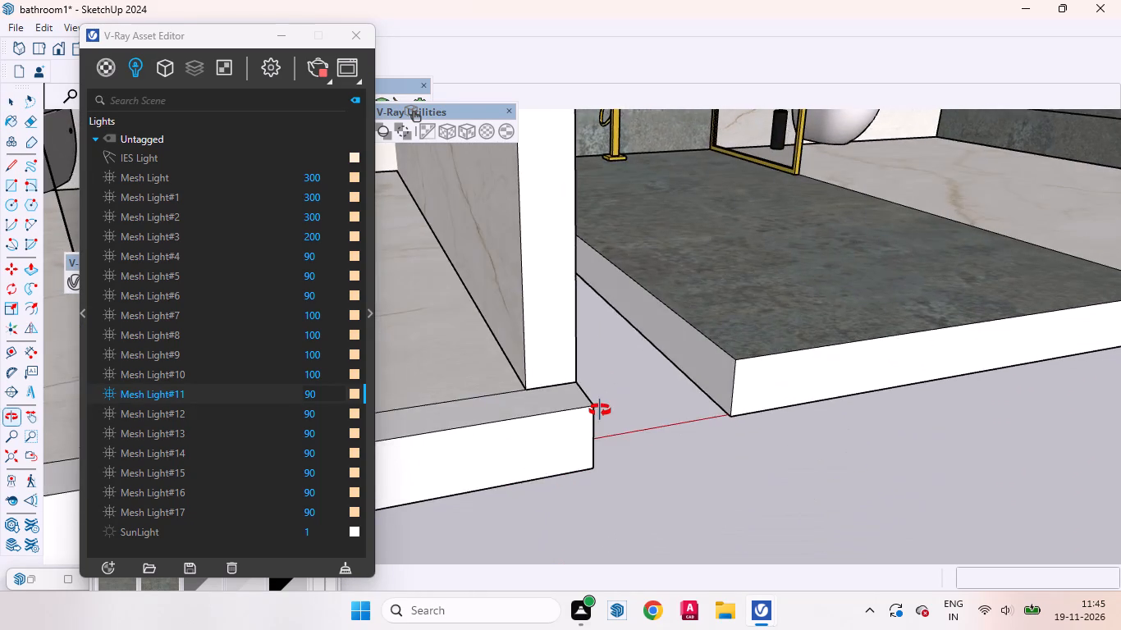
middle_drag(600, 410, 574, 404)
scroll(615, 365, up, 3)
click(630, 339)
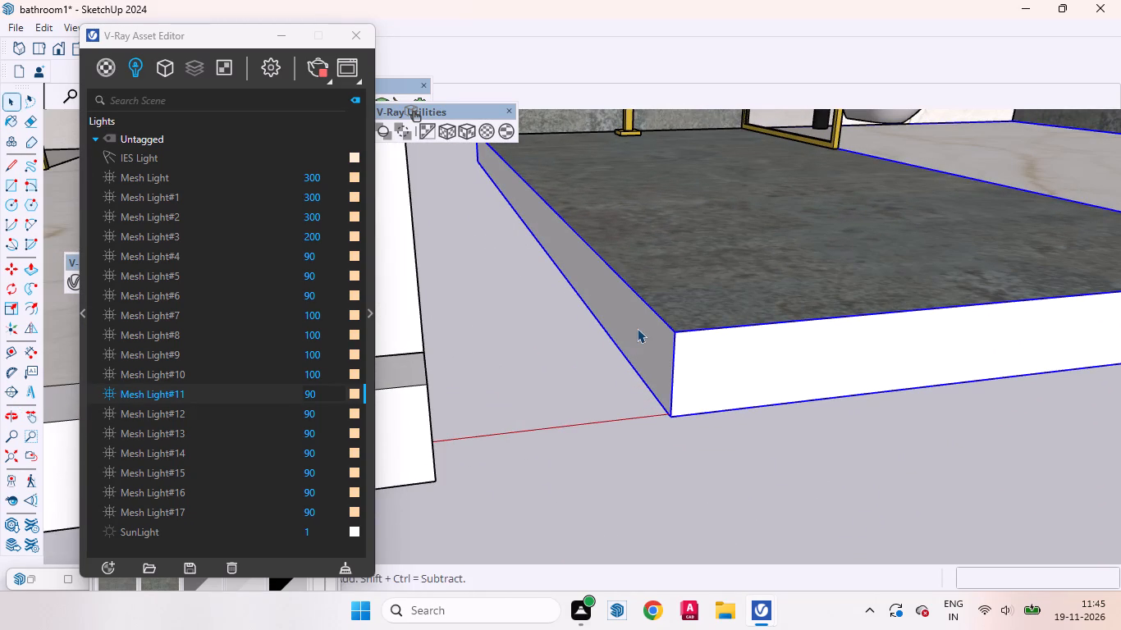
double_click(637, 328)
click(625, 320)
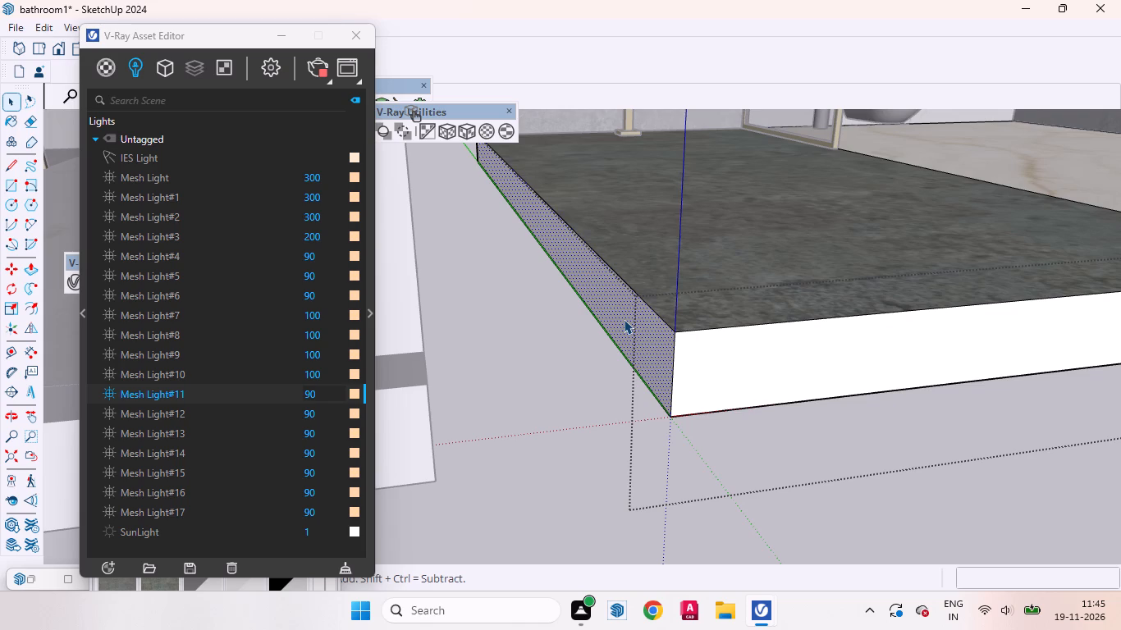
key(p)
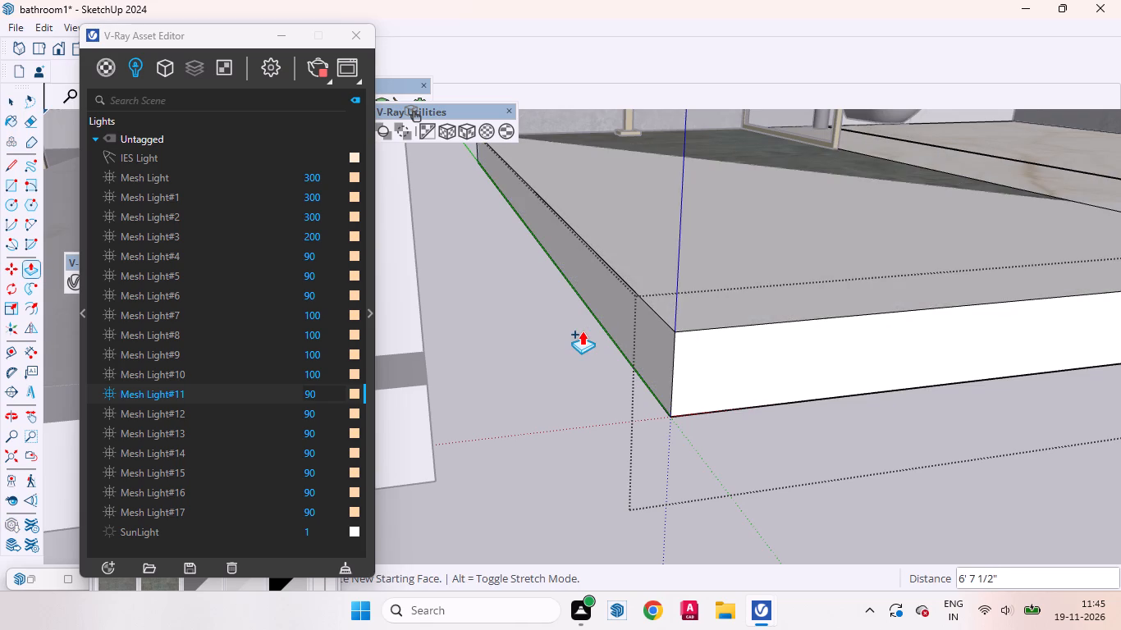
key(ctrl+z)
click(633, 336)
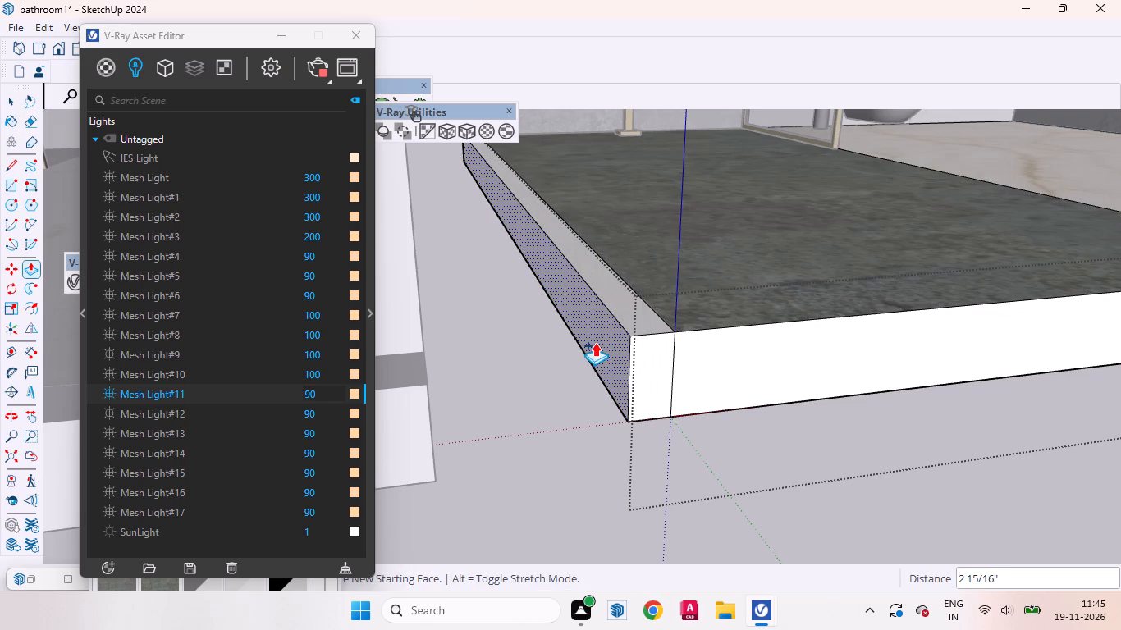
key(4)
text(.5)
key(Return)
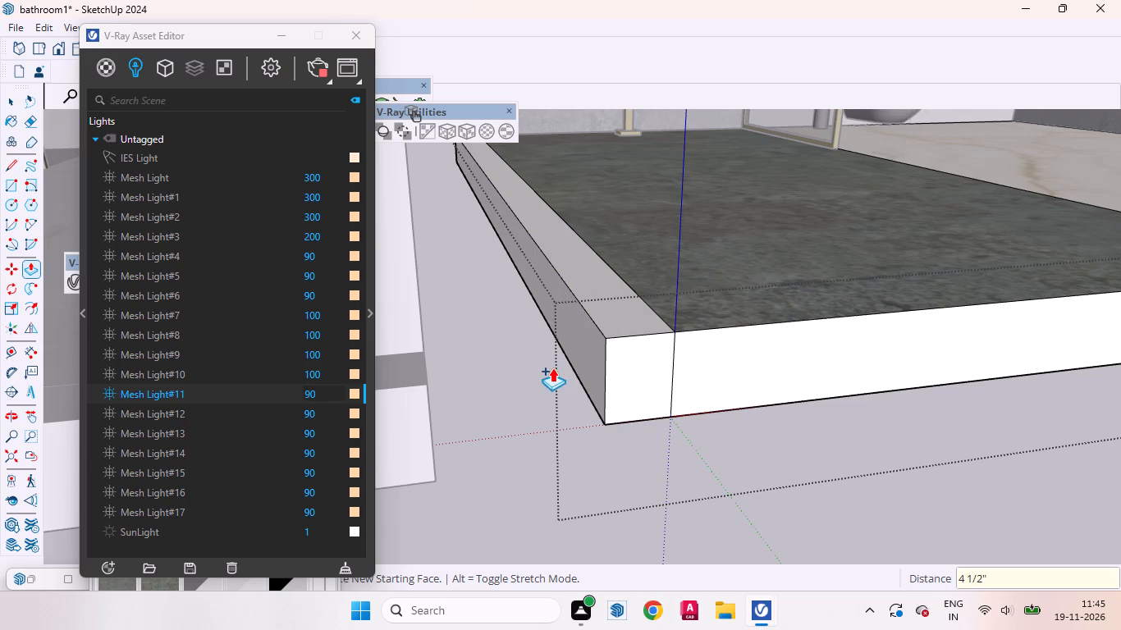
key(space)
Inside the second bathroom's floor group, start a nested group and draw a 10' by 4 1/2" rectangle on the slab's extended strip.
scroll(538, 445, down, 6)
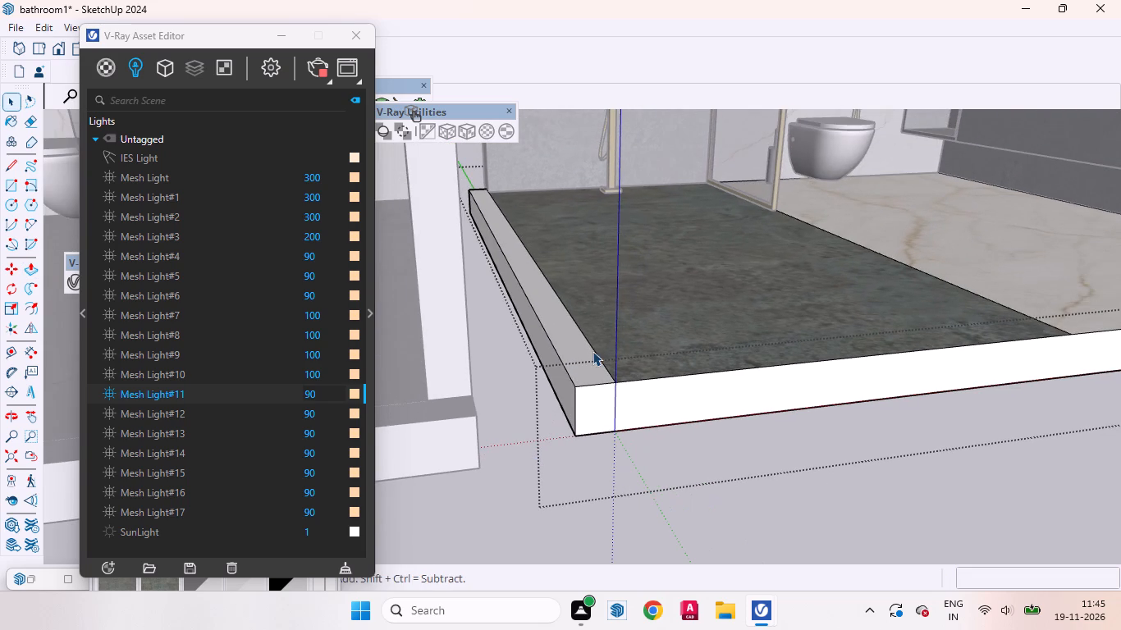
middle_drag(591, 370, 540, 492)
scroll(620, 406, down, 1)
scroll(620, 406, up, 1)
scroll(620, 406, down, 6)
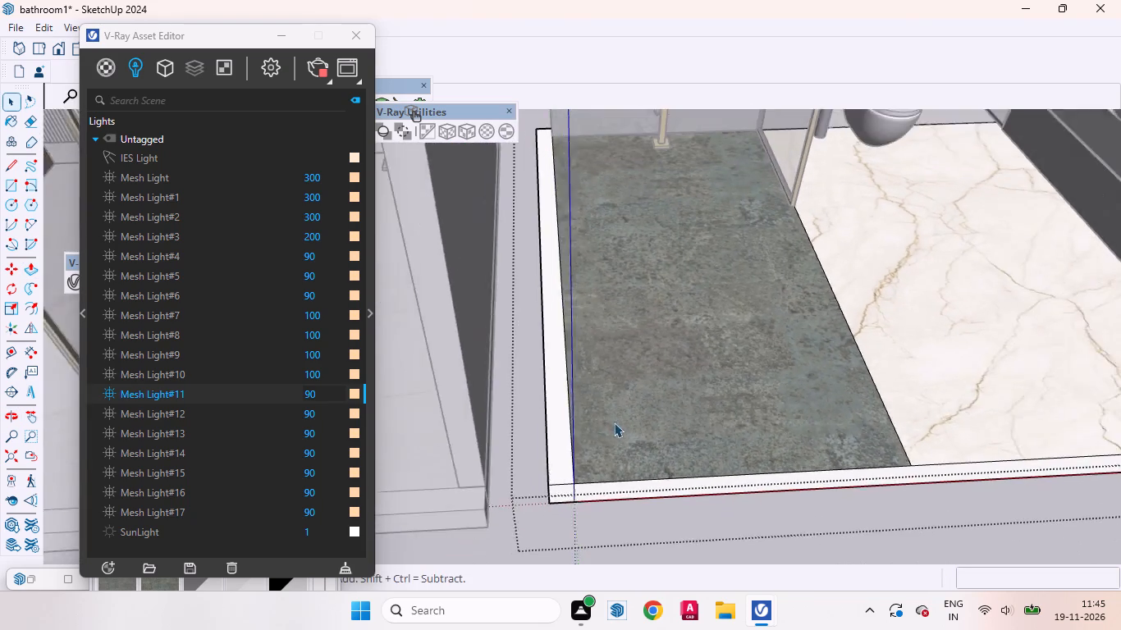
scroll(614, 422, down, 5)
right_click(641, 514)
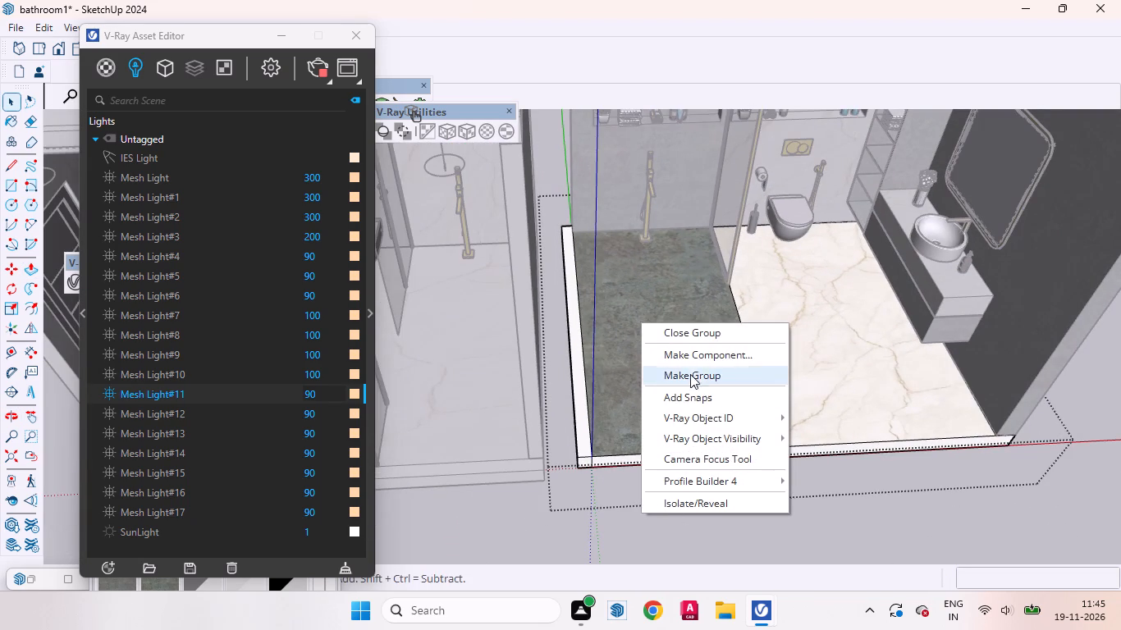
click(690, 370)
scroll(574, 252, up, 6)
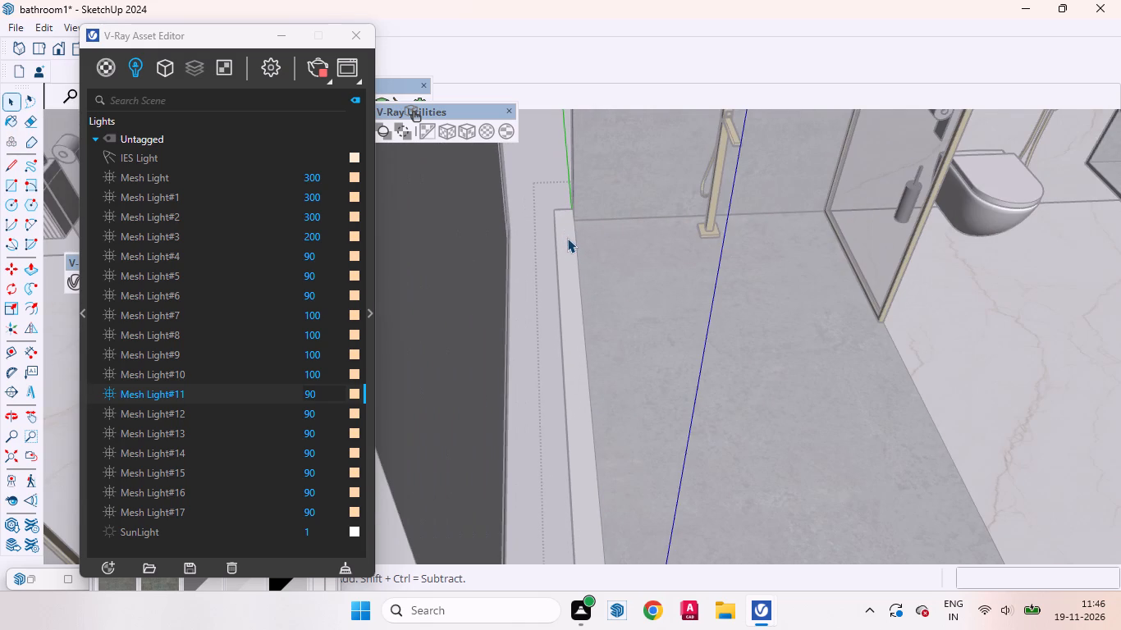
key(r)
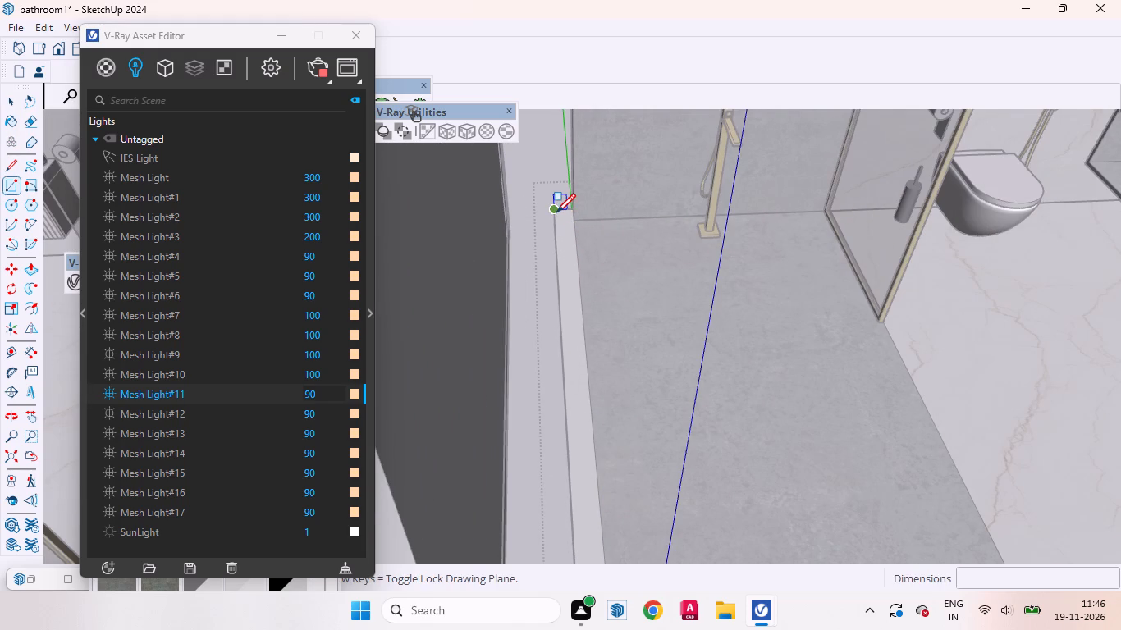
click(556, 212)
scroll(574, 302, down, 9)
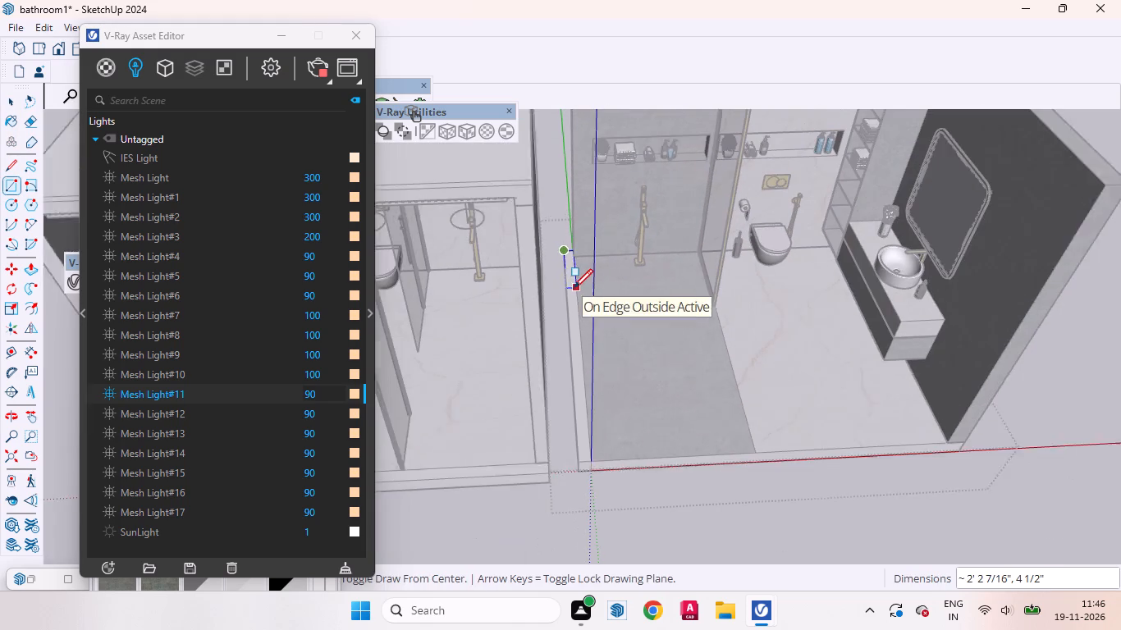
click(588, 444)
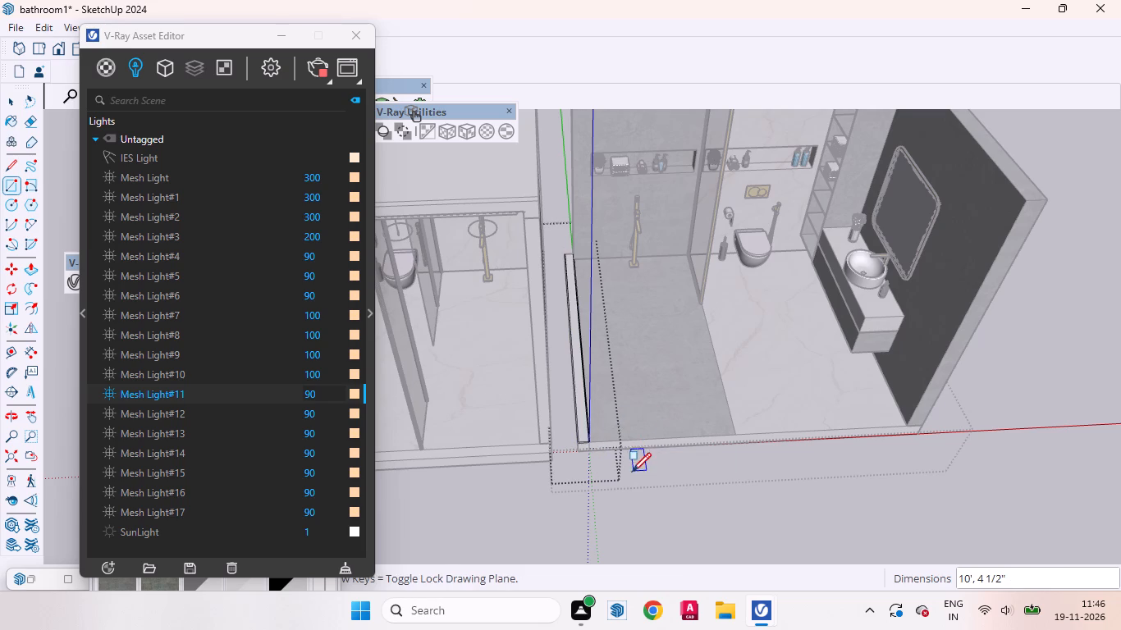
key(space)
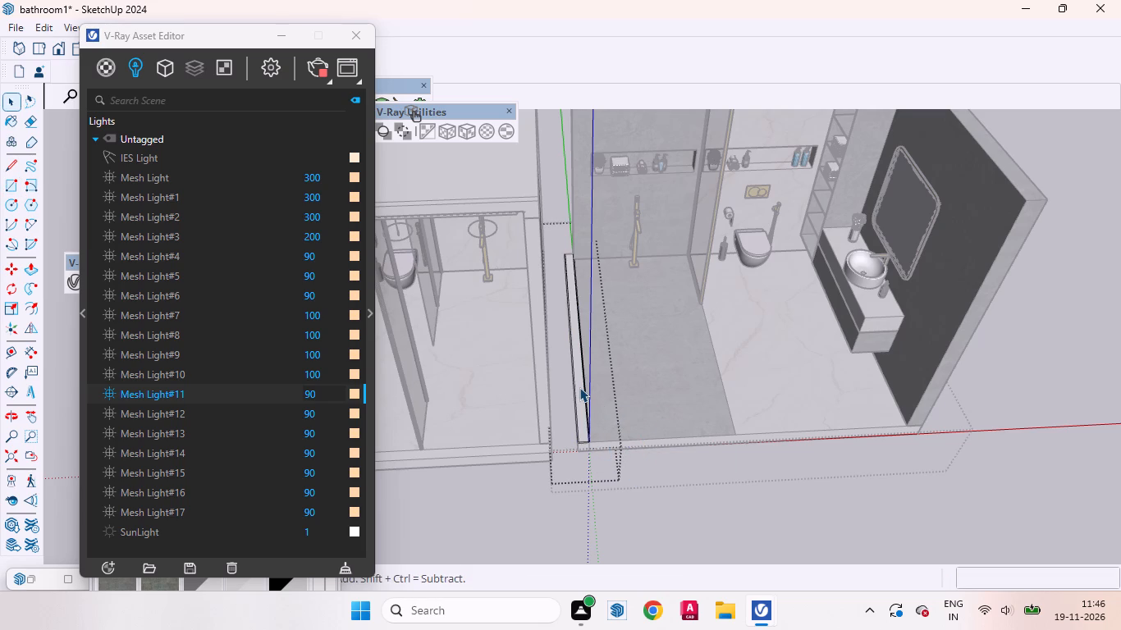
Push/Pull the strip rectangle up to the top of the opposite wall to form the shower-side wall, and leave the groups.
key(p)
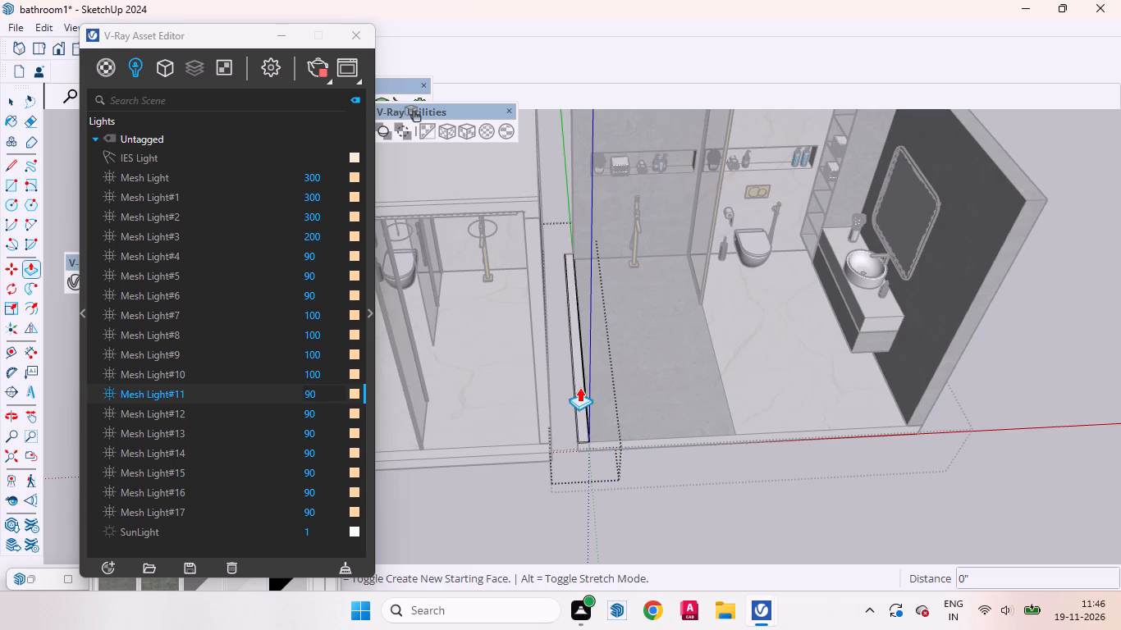
click(578, 395)
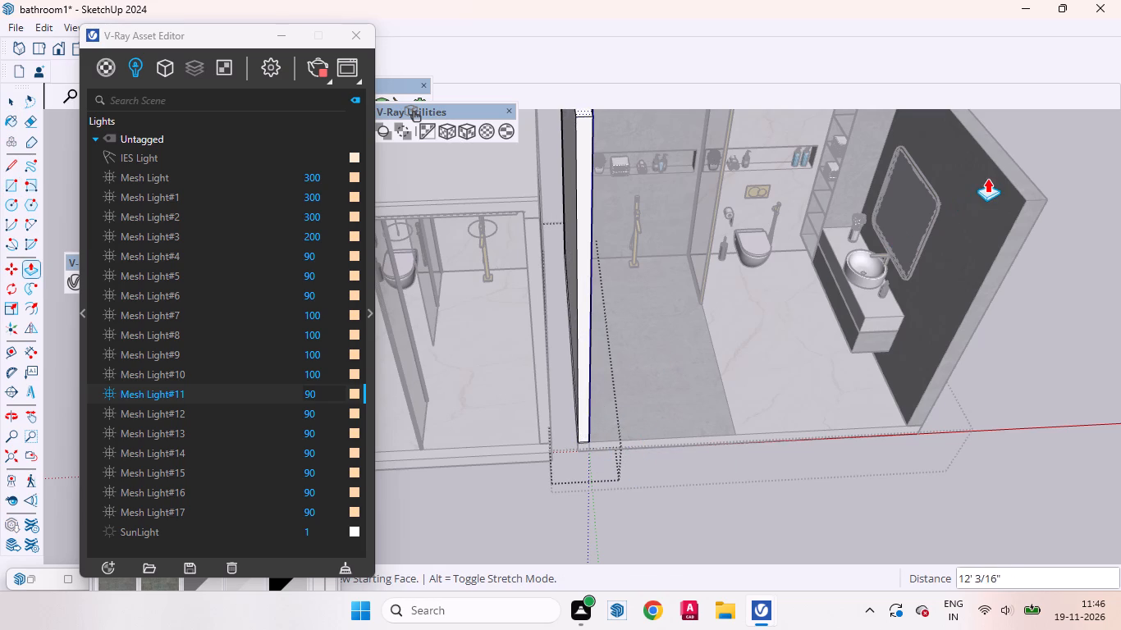
click(1000, 170)
key(space)
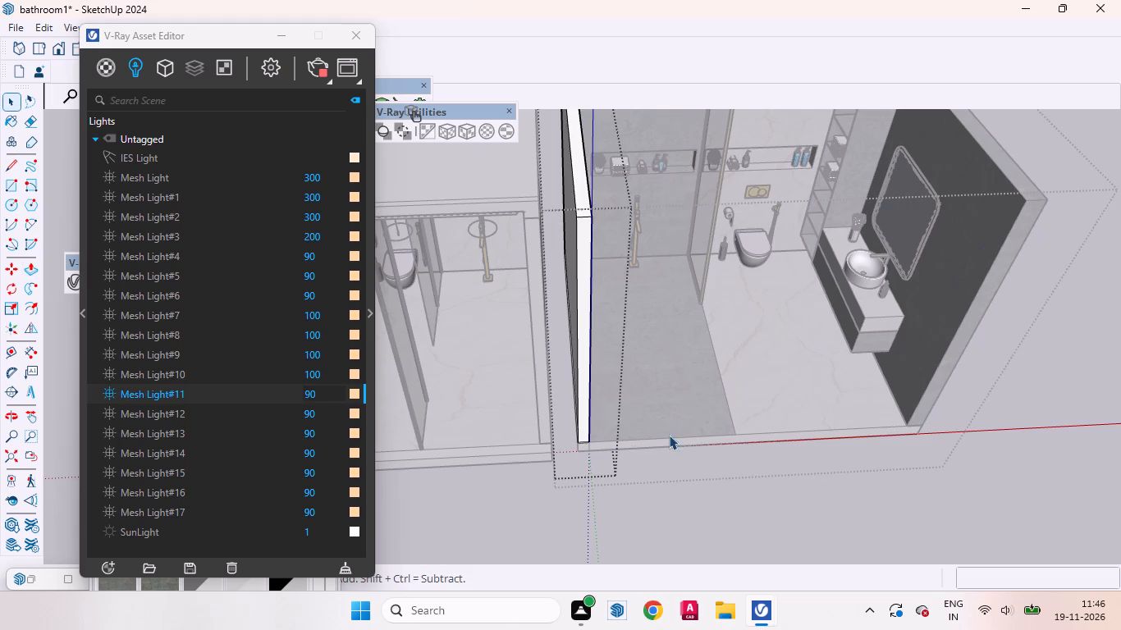
click(650, 468)
click(650, 468)
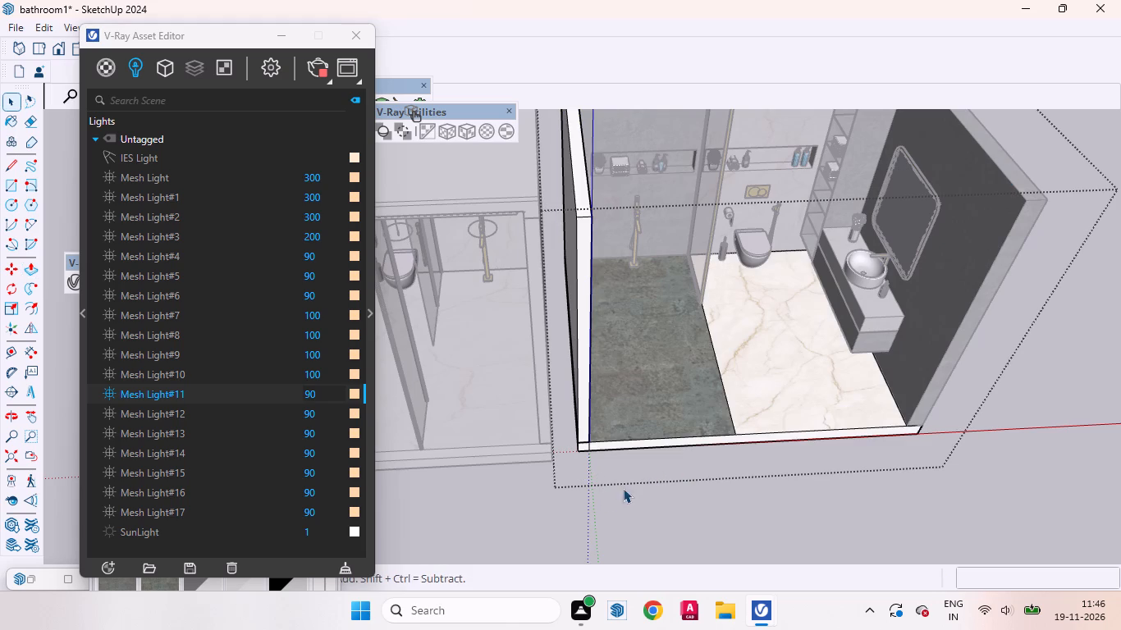
middle_drag(654, 479, 557, 345)
scroll(613, 511, down, 4)
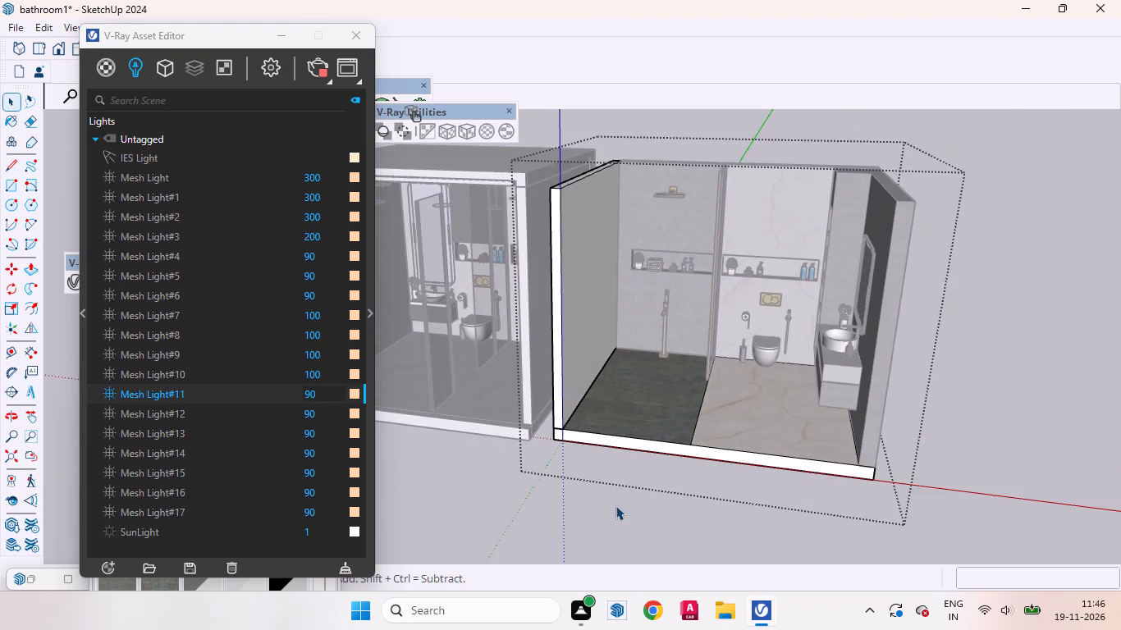
scroll(615, 505, down, 4)
double_click(877, 416)
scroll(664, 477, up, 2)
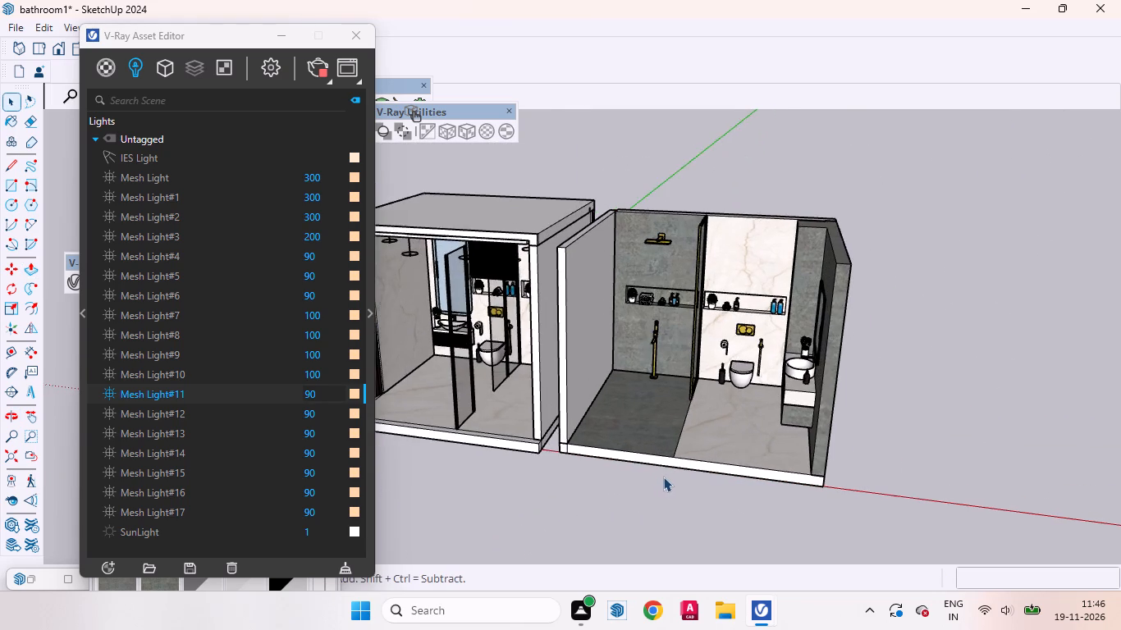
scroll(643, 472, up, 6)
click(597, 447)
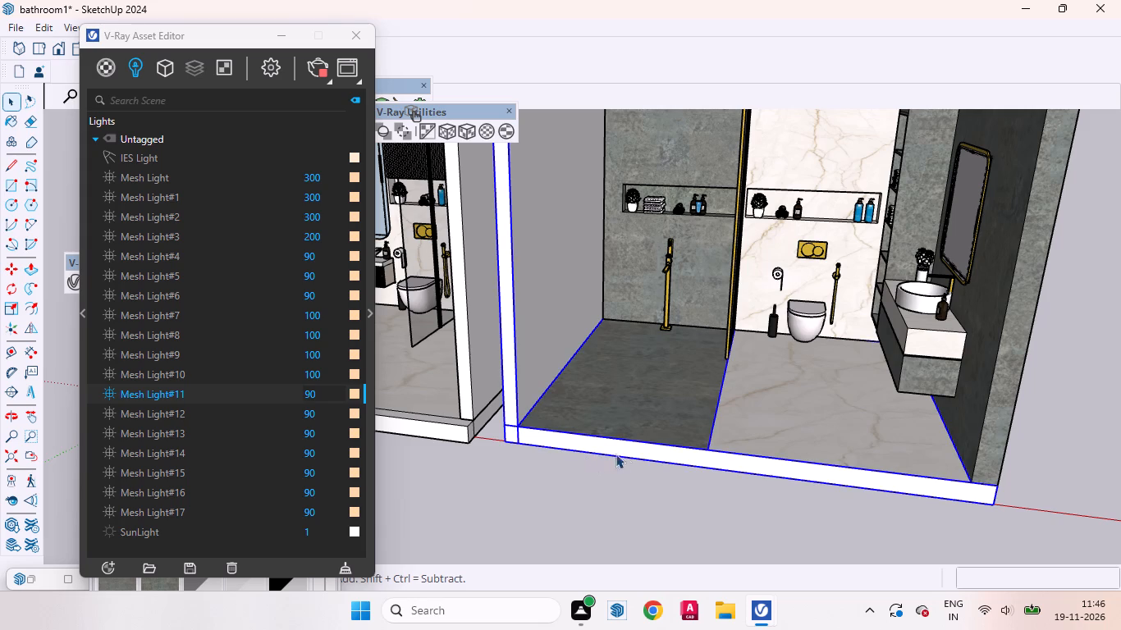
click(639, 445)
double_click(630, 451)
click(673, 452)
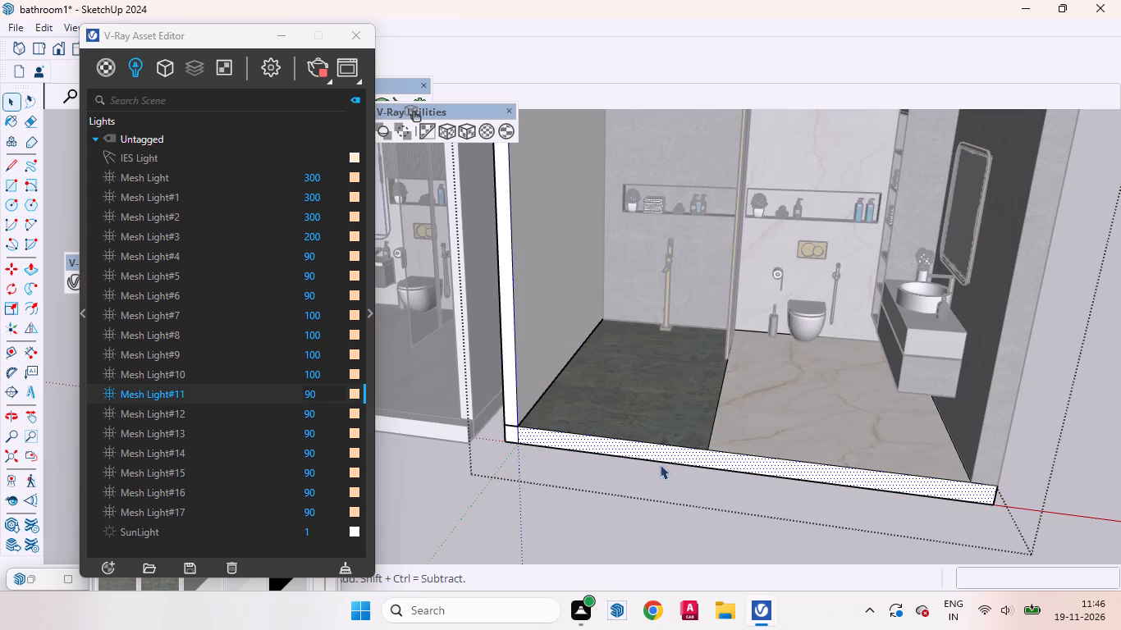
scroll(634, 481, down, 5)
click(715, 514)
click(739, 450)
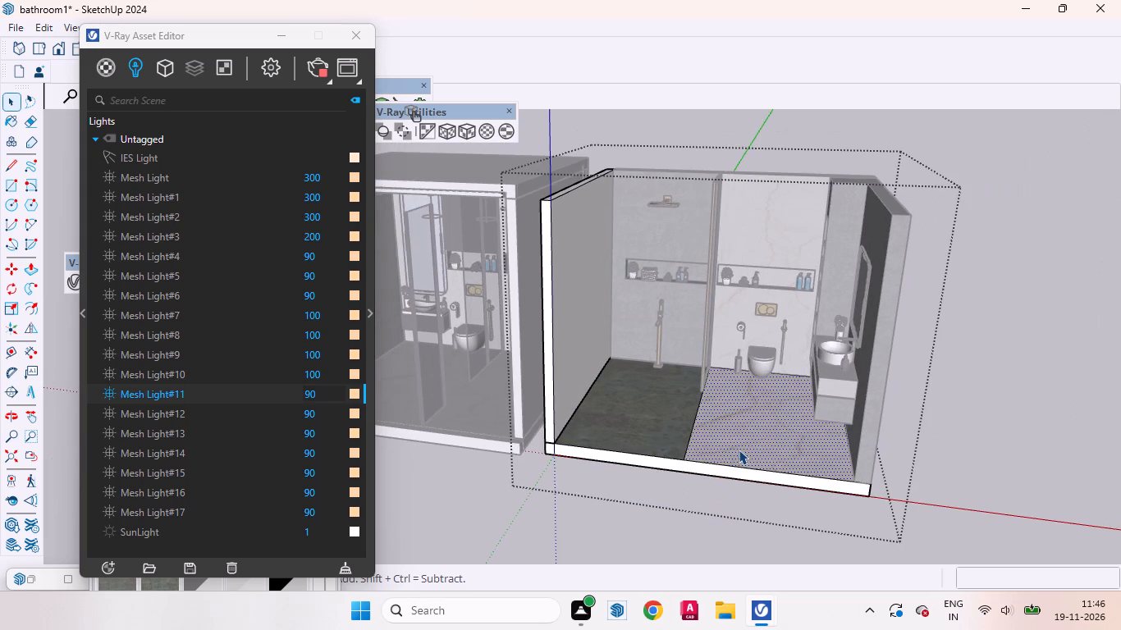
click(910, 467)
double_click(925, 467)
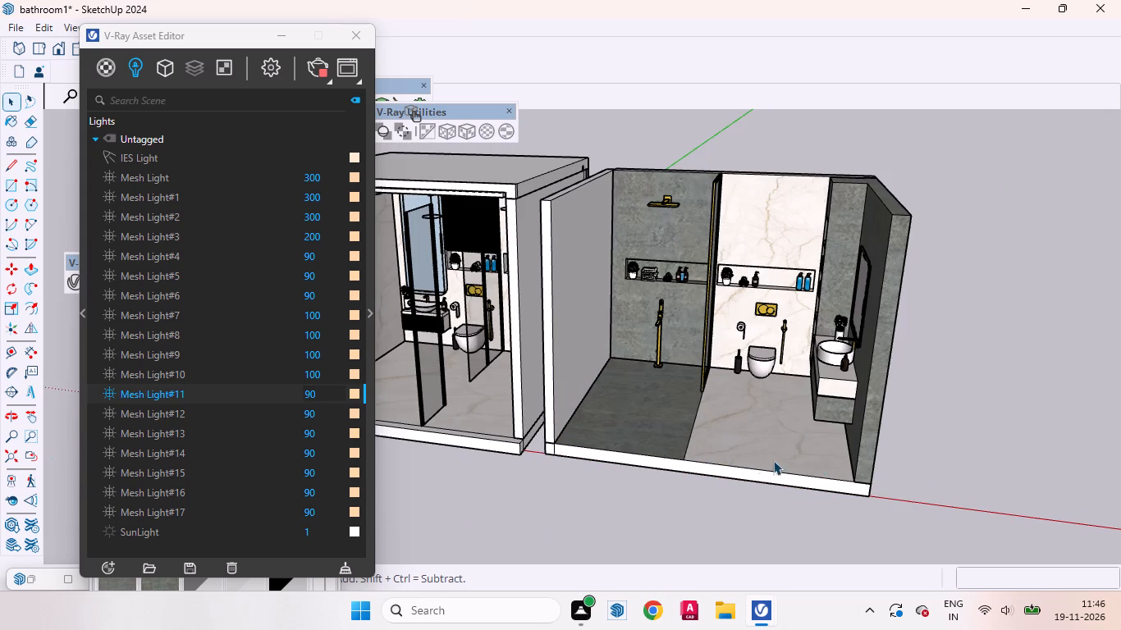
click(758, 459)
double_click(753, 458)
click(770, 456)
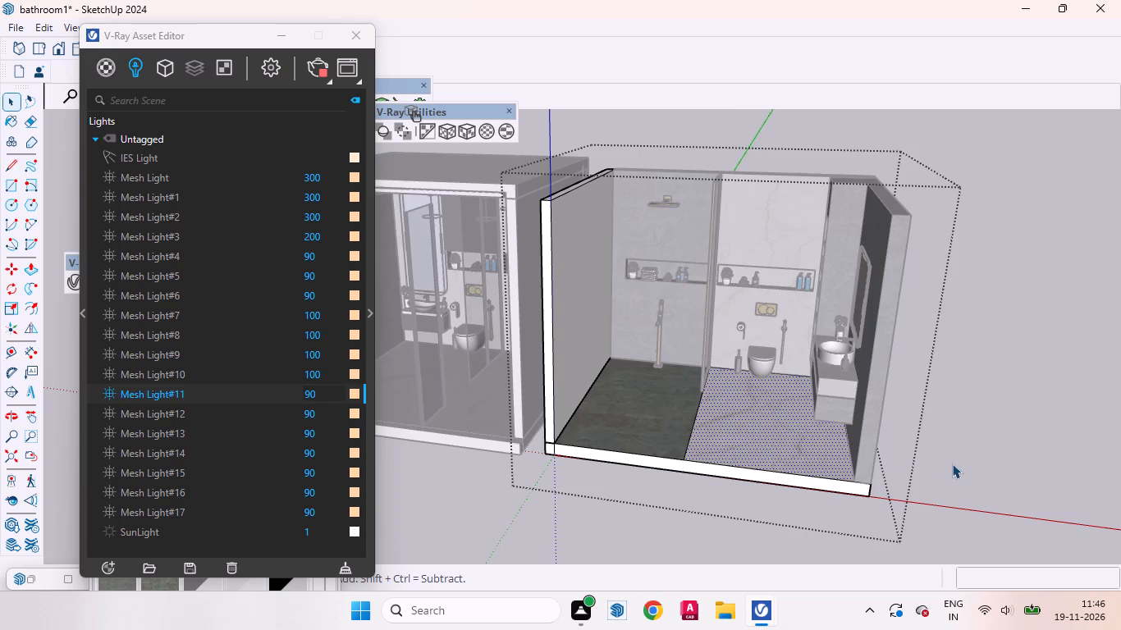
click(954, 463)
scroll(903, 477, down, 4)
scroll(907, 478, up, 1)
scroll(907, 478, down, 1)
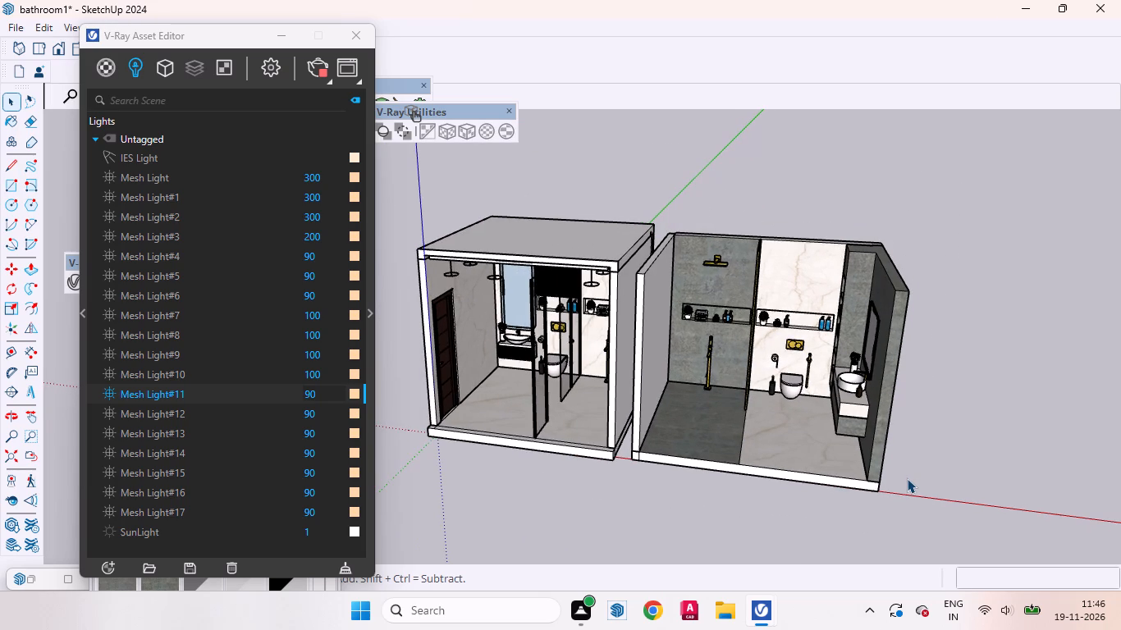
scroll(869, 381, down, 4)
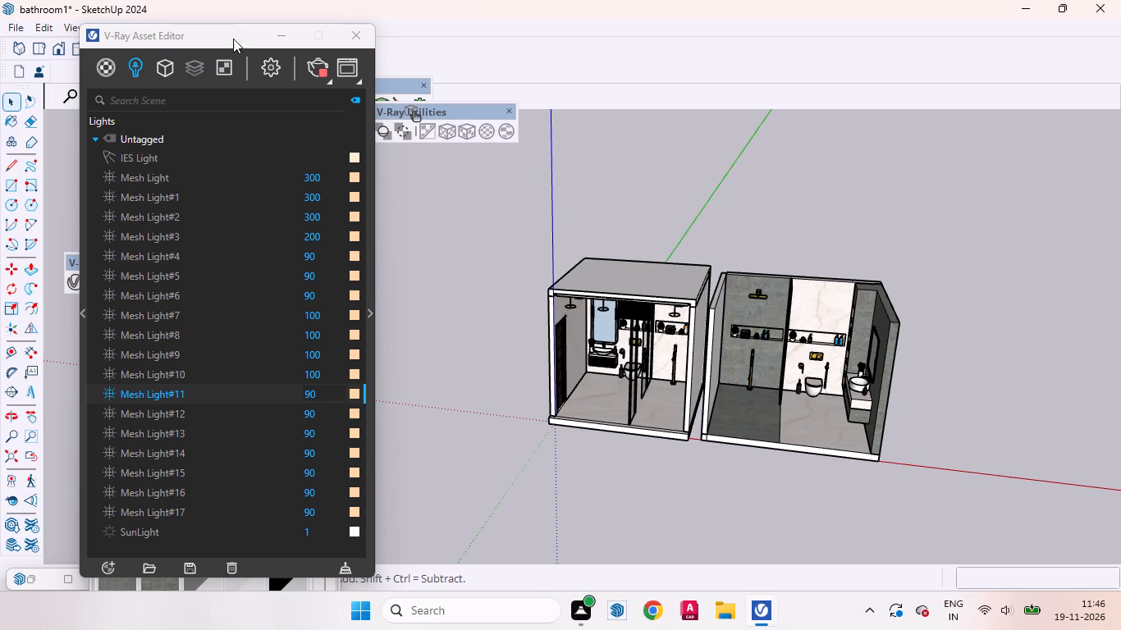
Put away the V-Ray Asset Editor and check the second bathroom in the Scene 3 view.
click(284, 39)
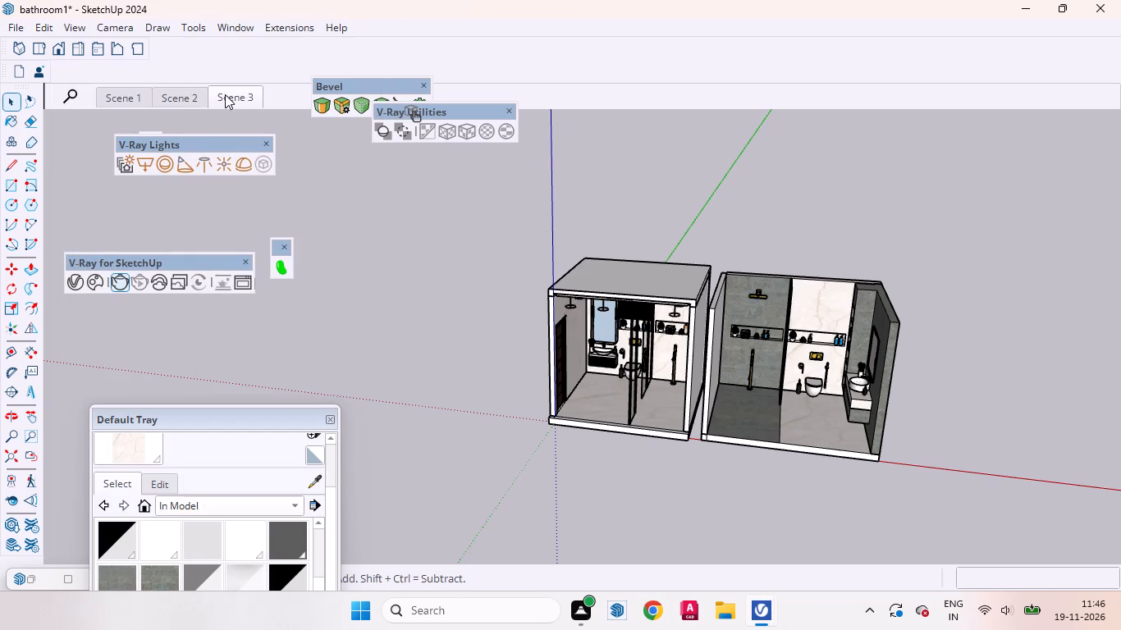
click(226, 94)
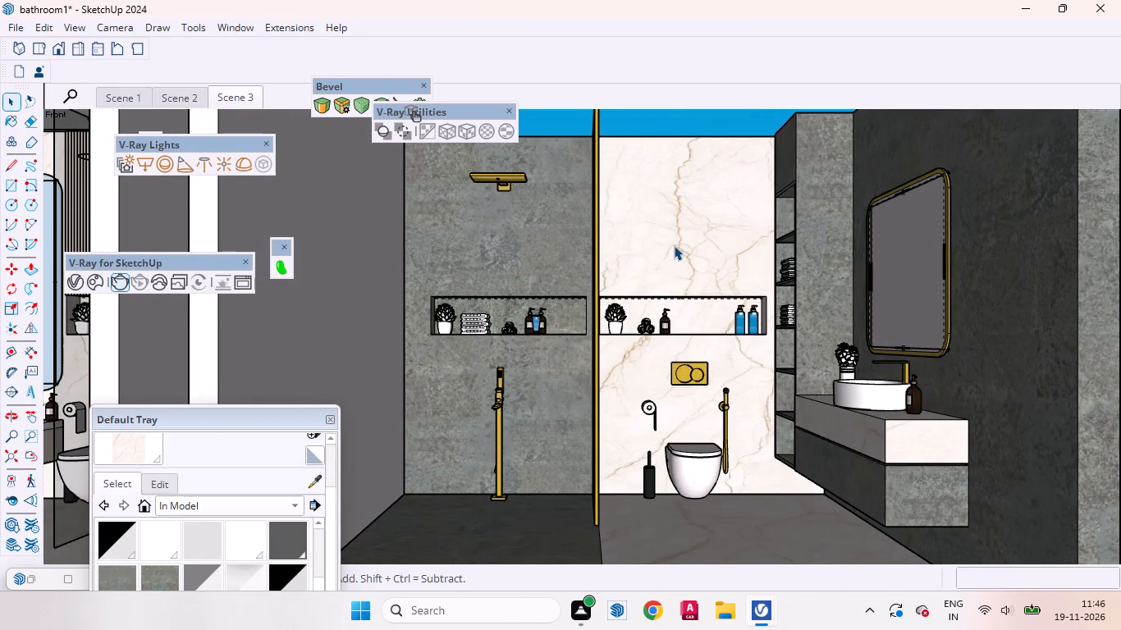
Place guide lines 1" and 2" in from the inner top edge of the second bathroom's vanity-side wall.
middle_drag(674, 247, 716, 471)
scroll(667, 334, down, 11)
middle_drag(659, 409, 645, 420)
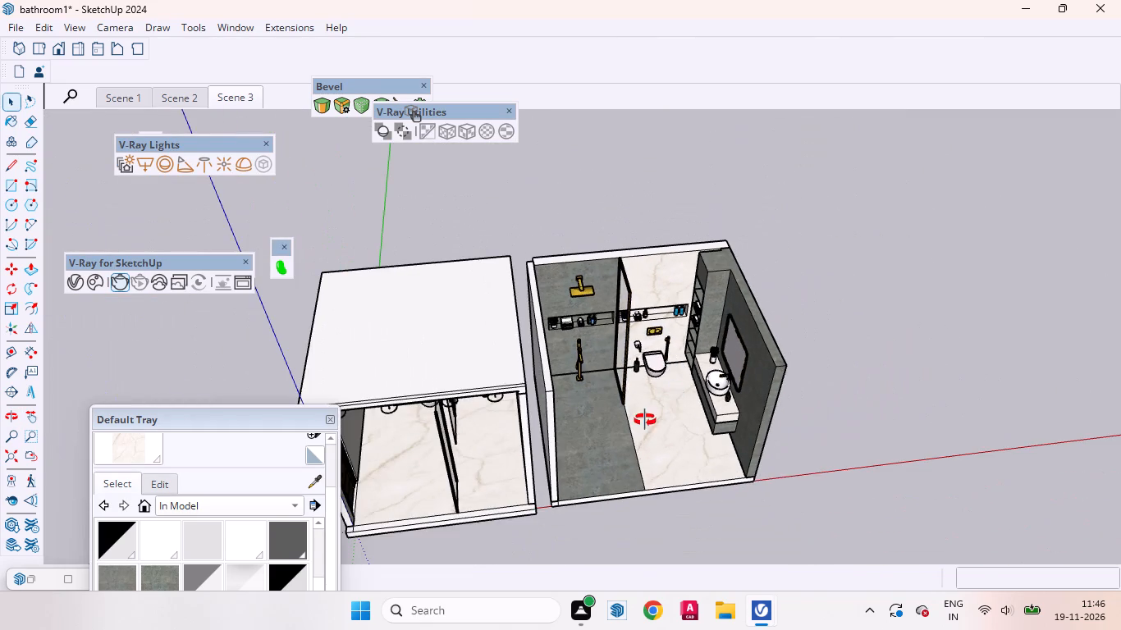
middle_drag(645, 420, 620, 470)
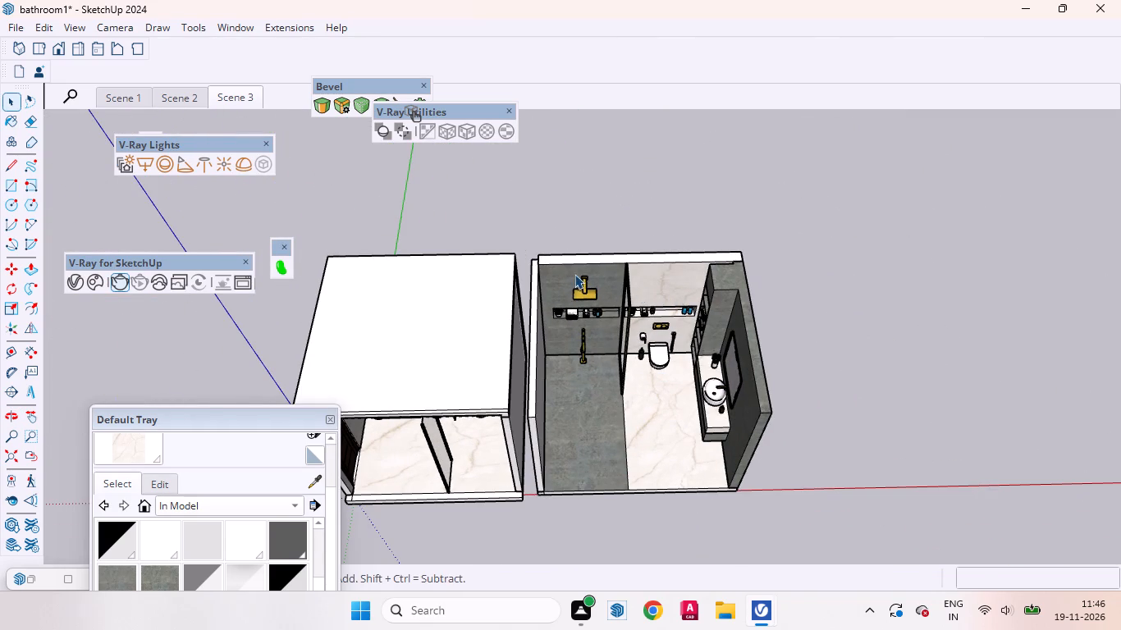
scroll(574, 274, up, 3)
scroll(560, 252, down, 3)
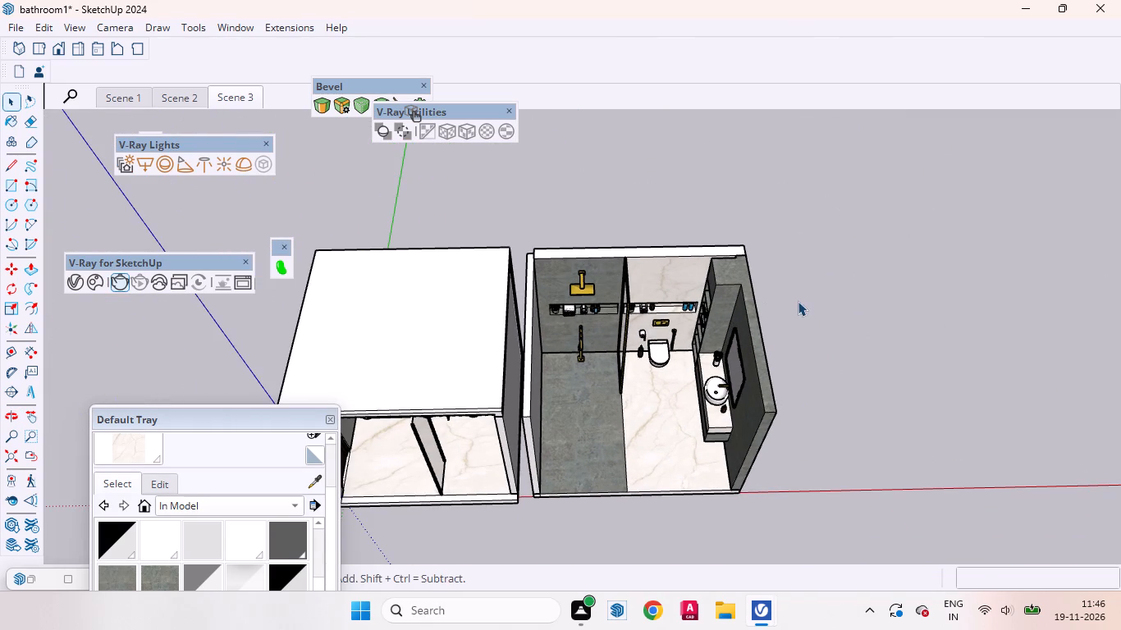
right_click(798, 301)
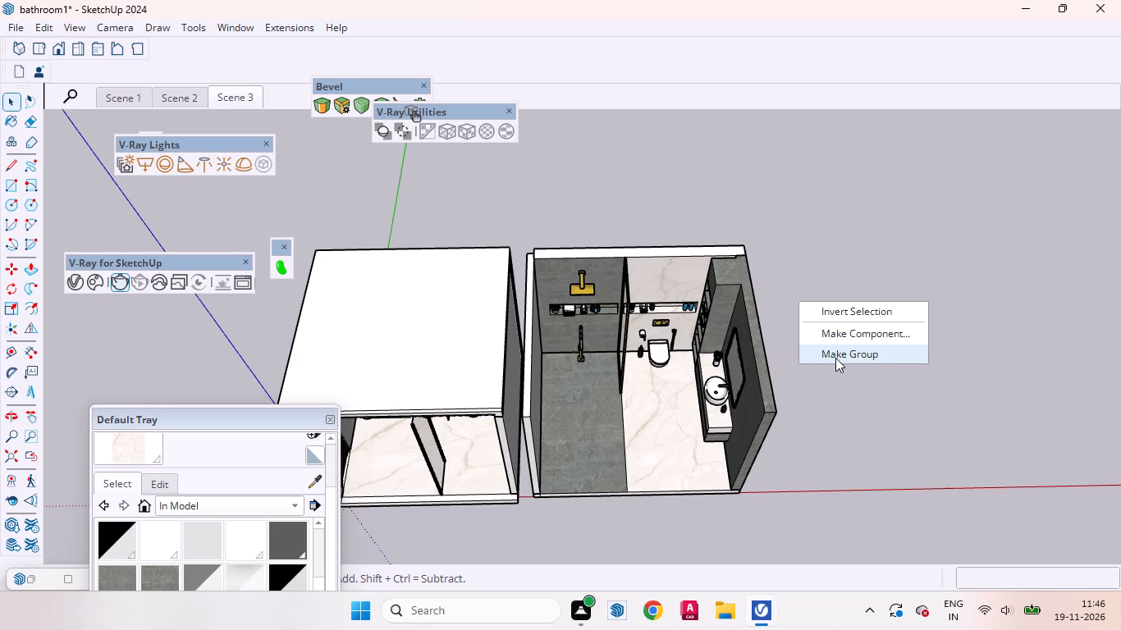
click(844, 235)
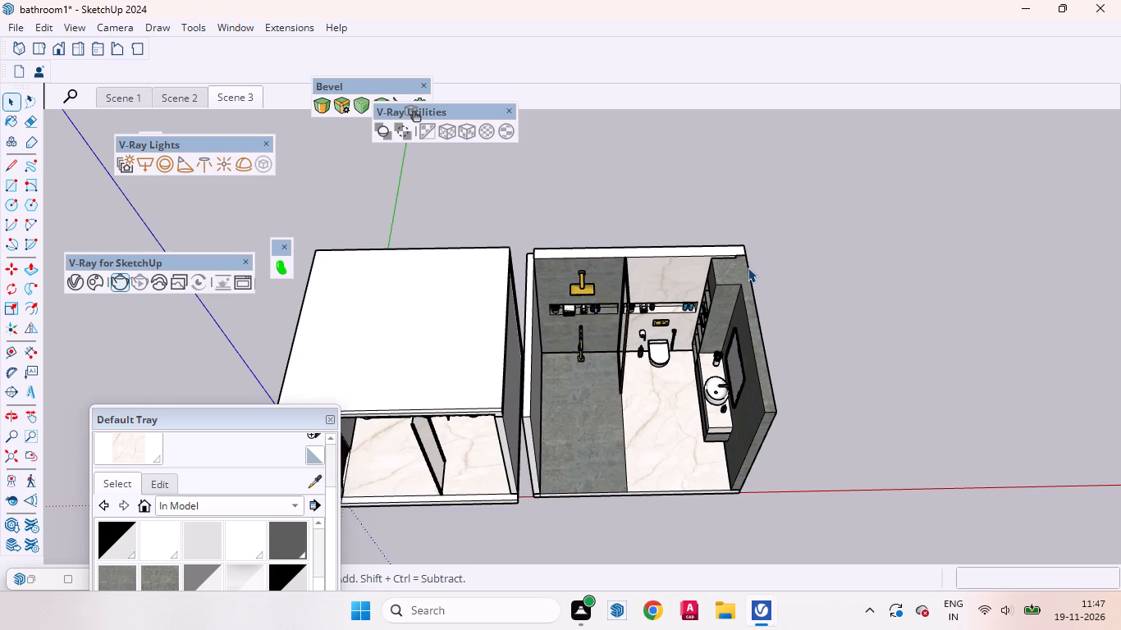
scroll(747, 306, up, 2)
scroll(770, 307, down, 2)
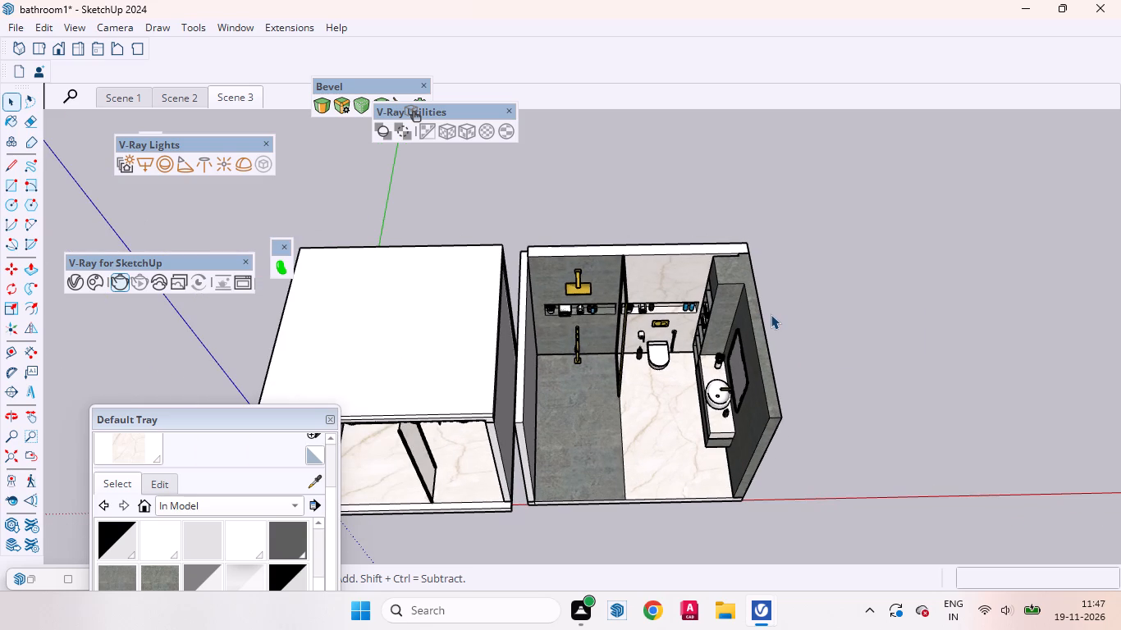
key(t)
scroll(723, 322, up, 3)
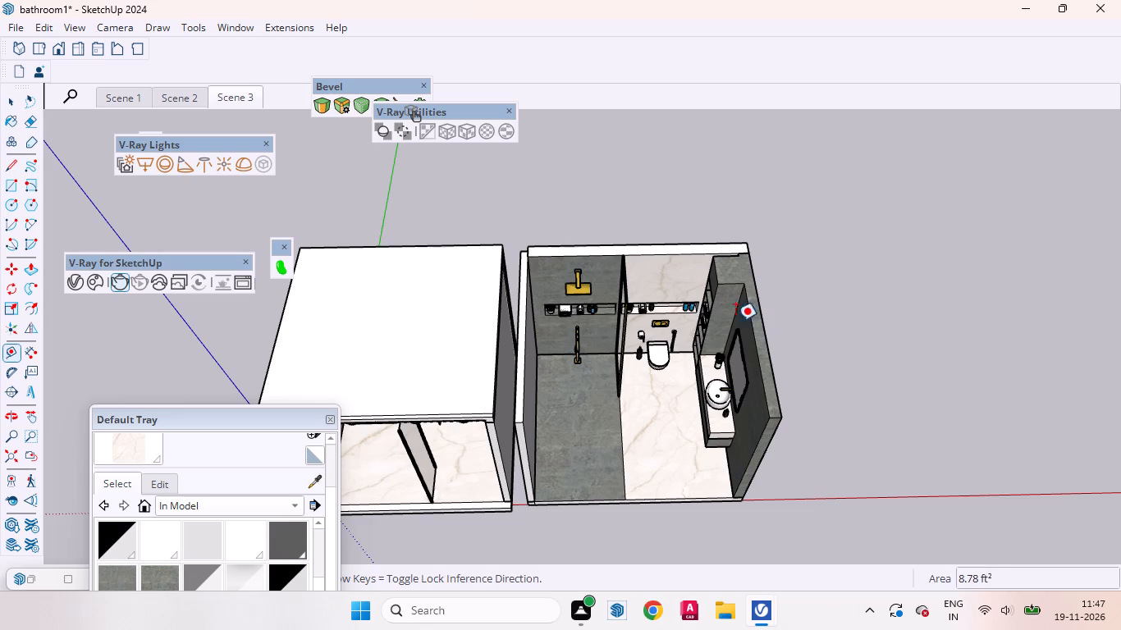
click(751, 315)
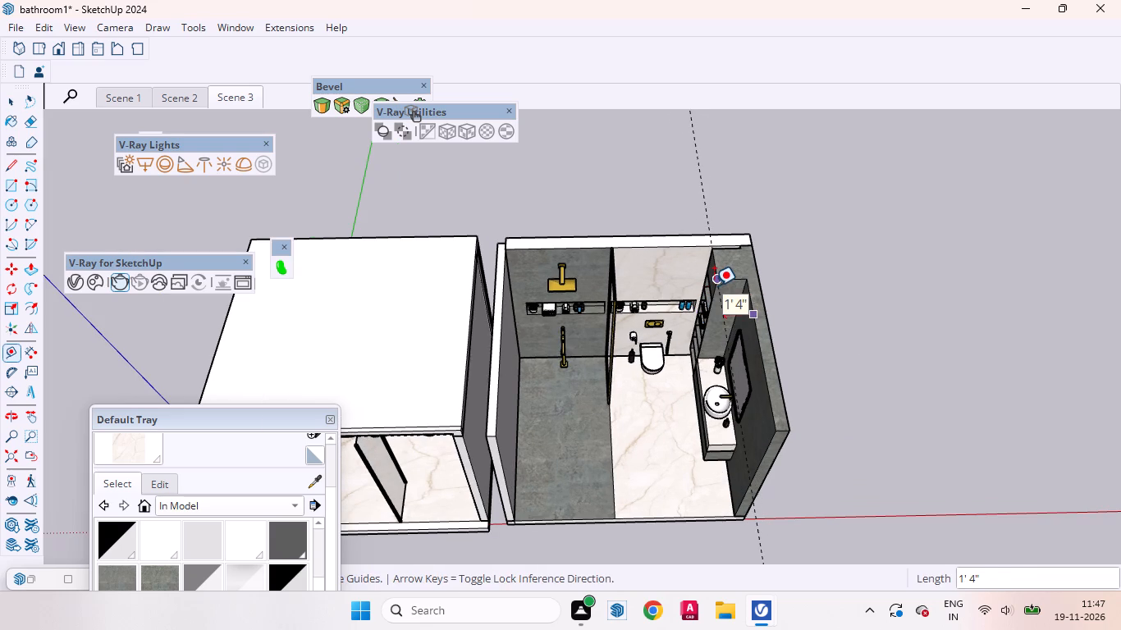
key(1)
key(Return)
scroll(794, 351, up, 2)
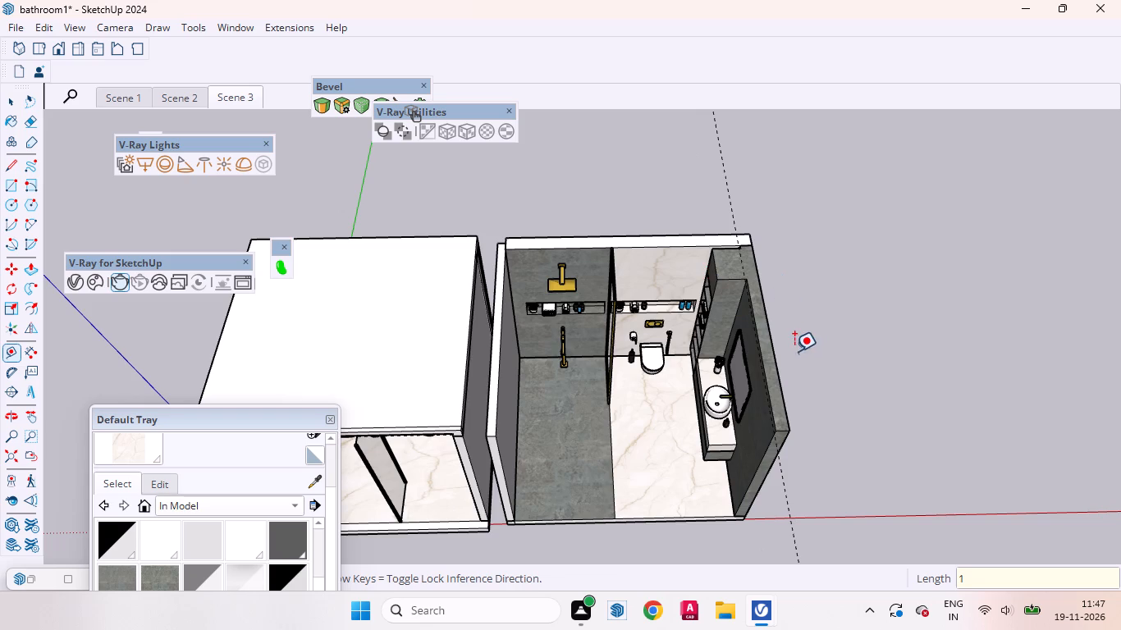
scroll(794, 351, up, 12)
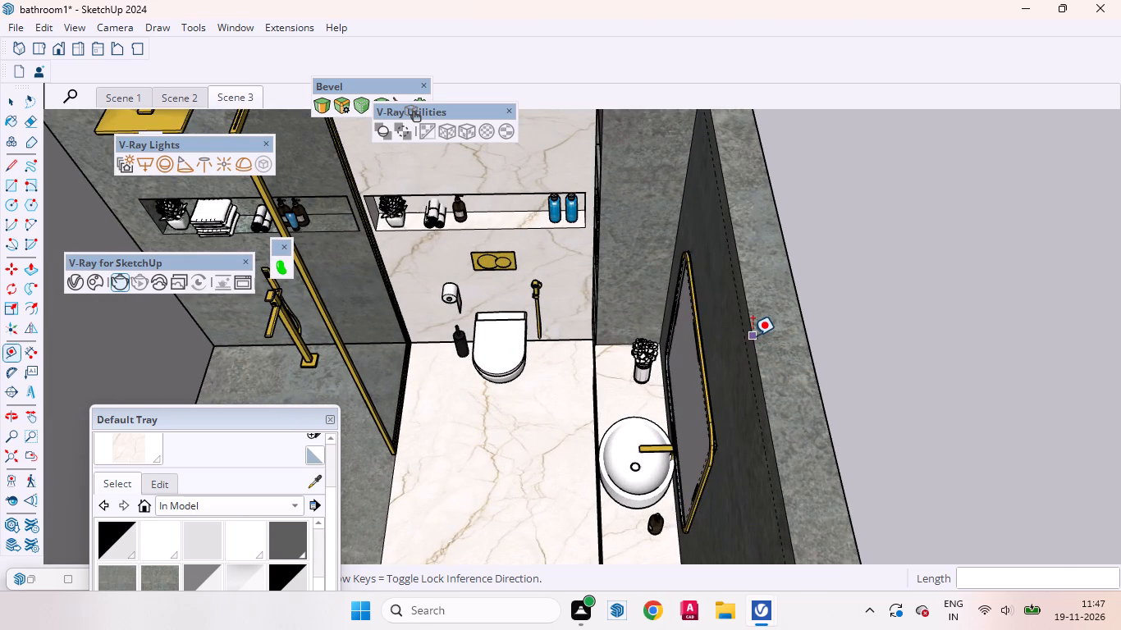
click(753, 336)
key(2)
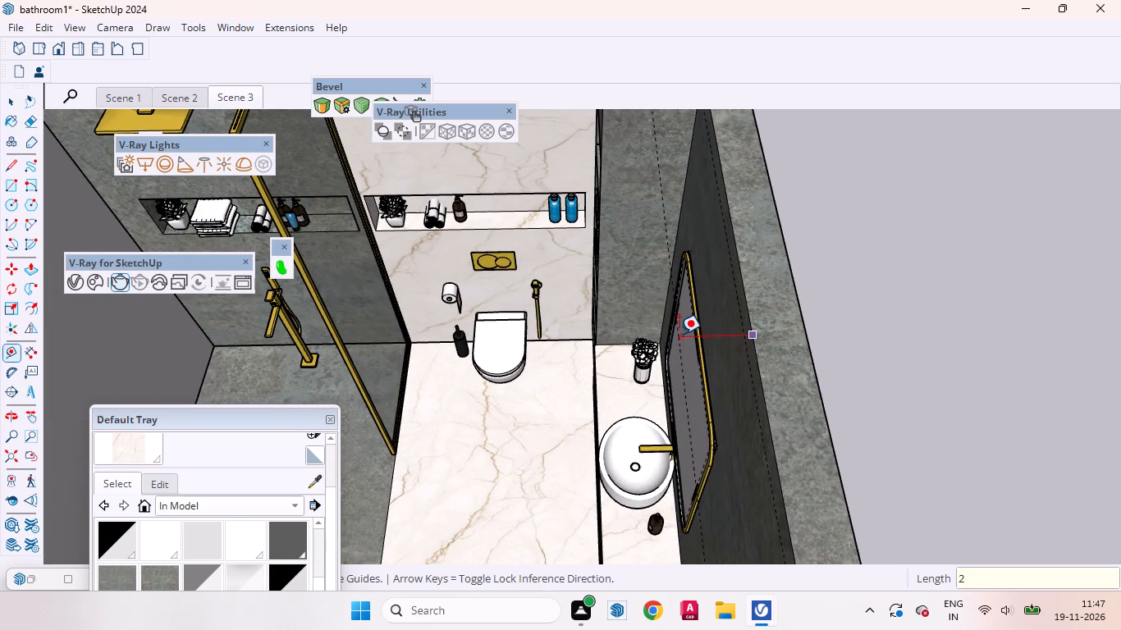
key(Return)
Place a guide line 2" in from the top edge of both the second bathroom's shower-side wall and its back wall.
scroll(816, 345, down, 9)
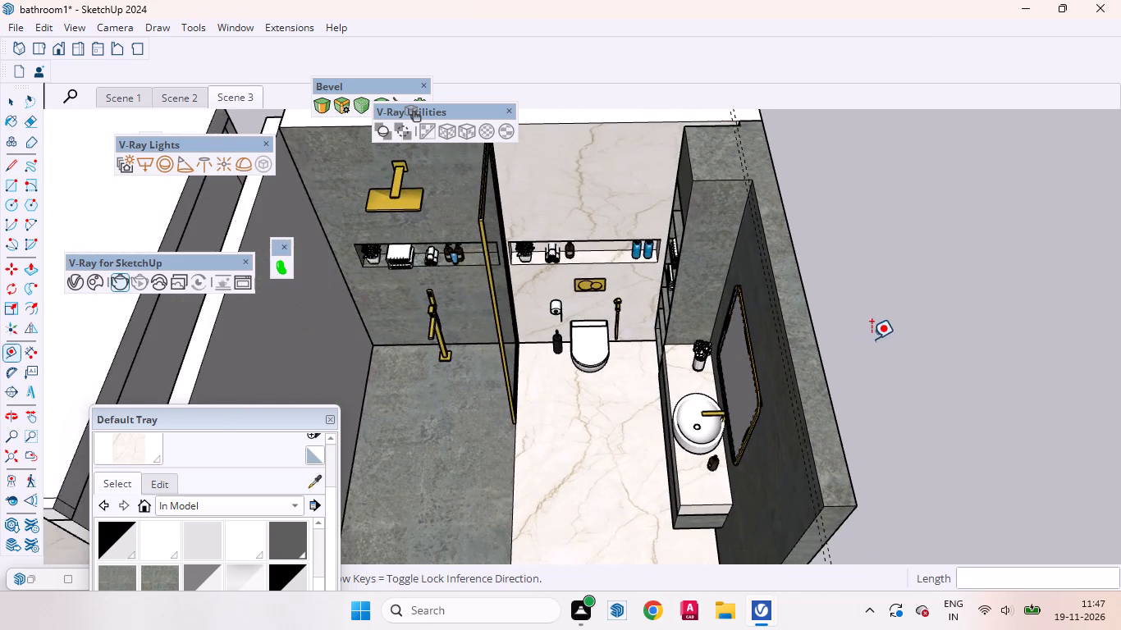
scroll(872, 339, down, 4)
click(512, 311)
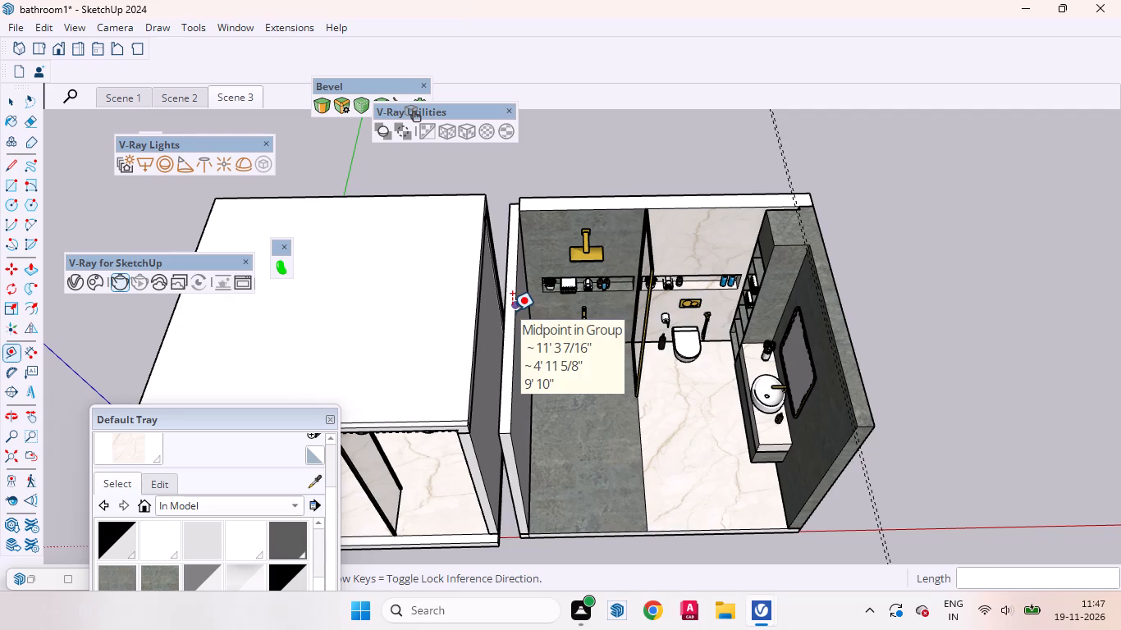
key(2)
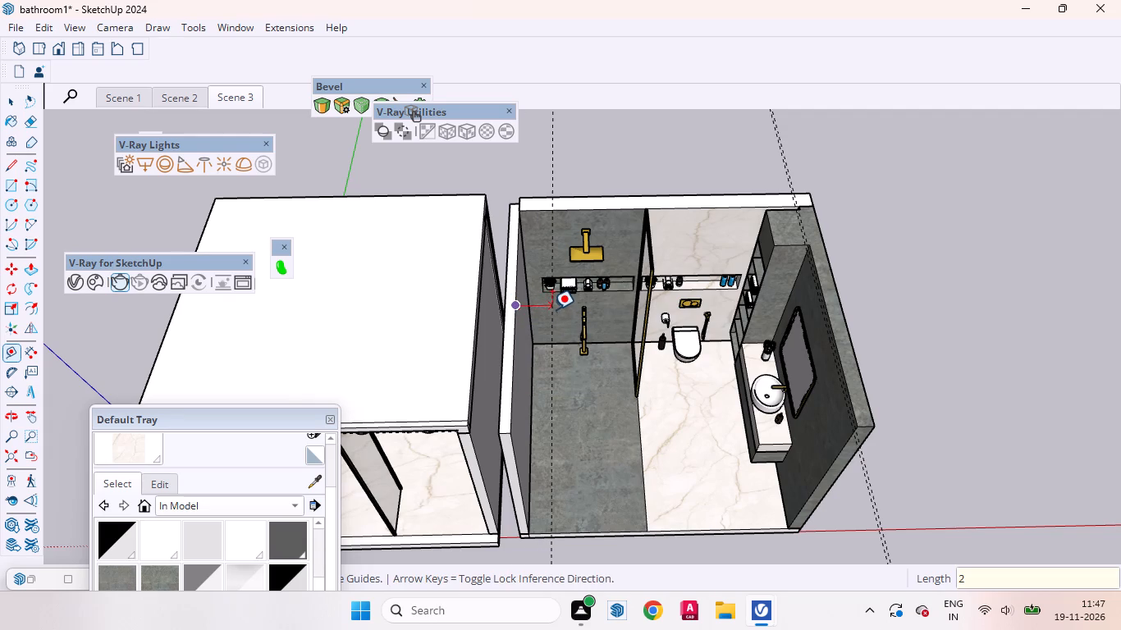
key(Return)
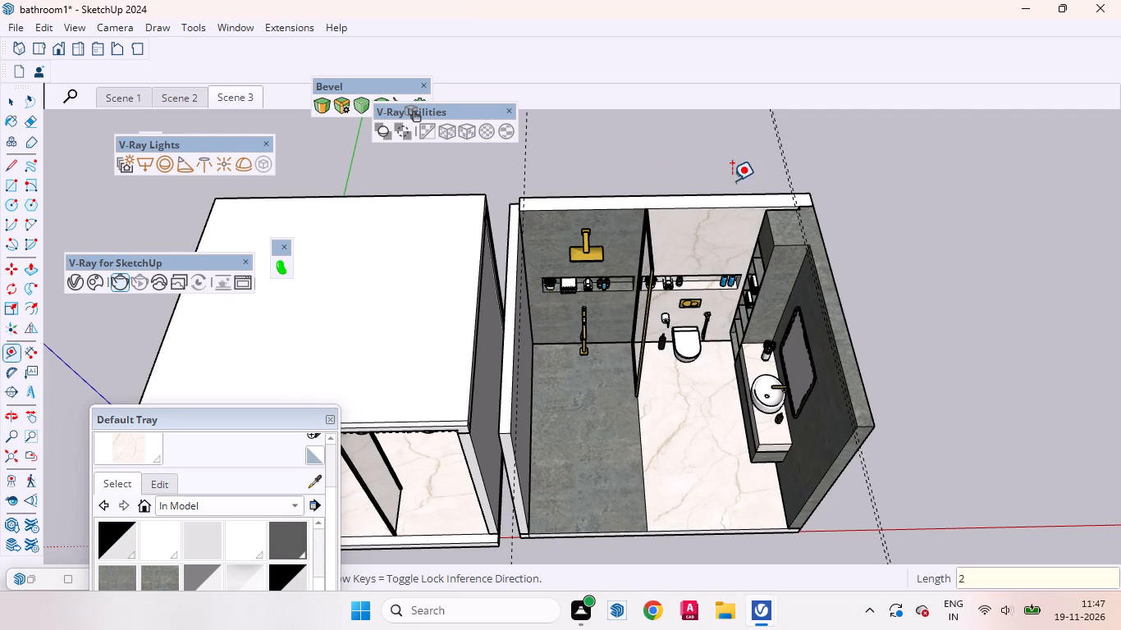
middle_drag(699, 233, 341, 267)
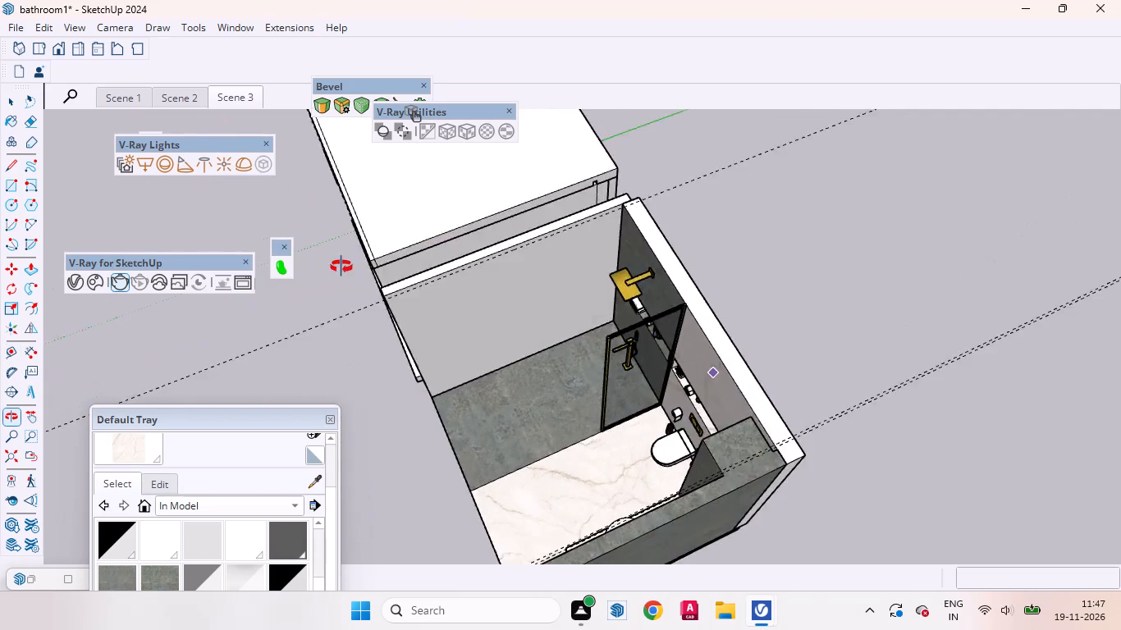
middle_drag(341, 267, 273, 258)
scroll(670, 286, up, 5)
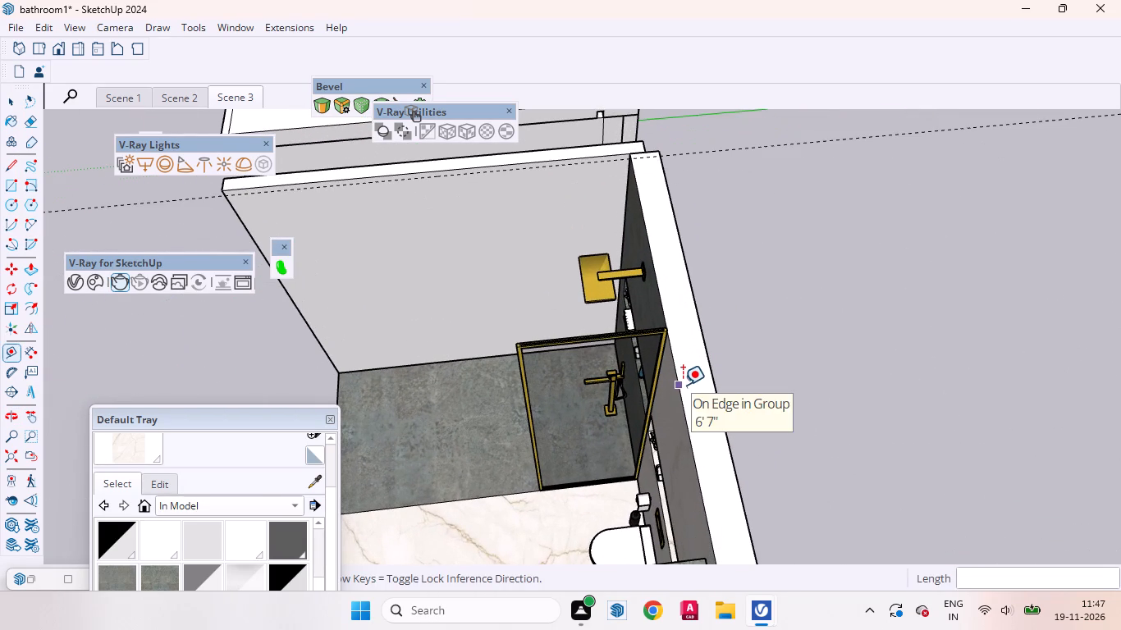
click(683, 385)
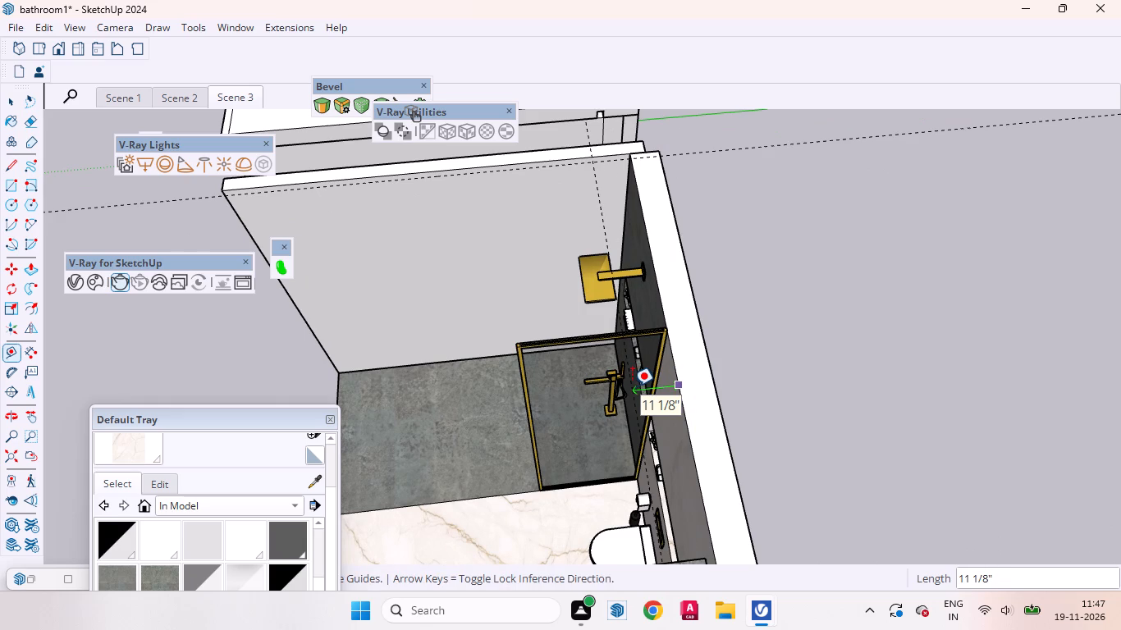
key(2)
key(Return)
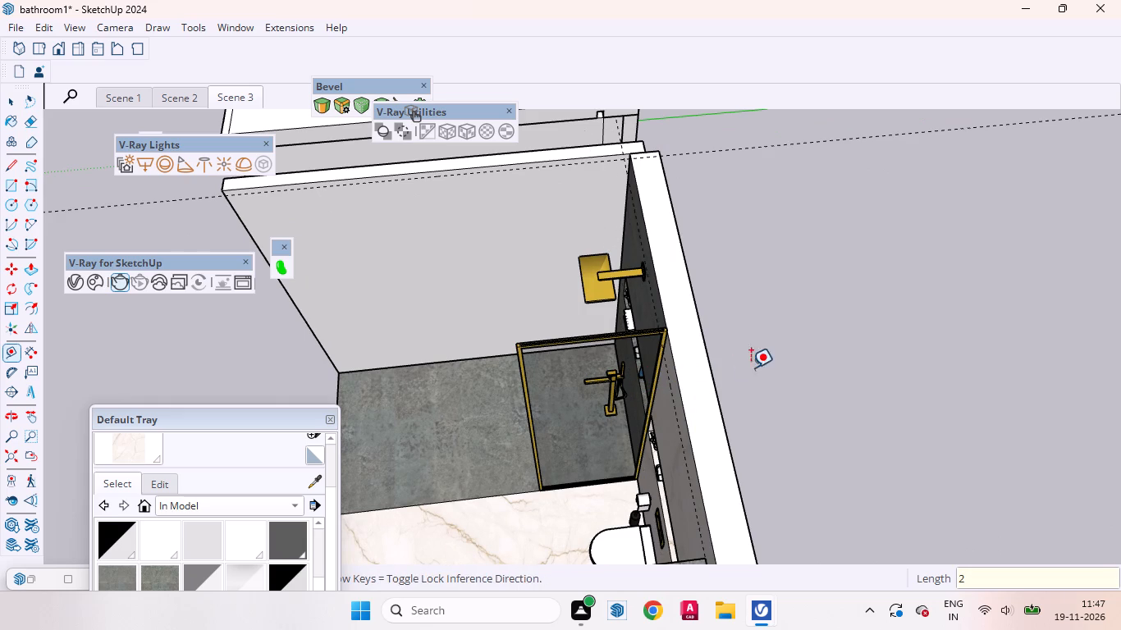
key(space)
Start a new group and draw a 10' 7 1/2" by about 9' 4 5/16" ceiling rectangle between the guides over the second bathroom.
scroll(790, 308, down, 8)
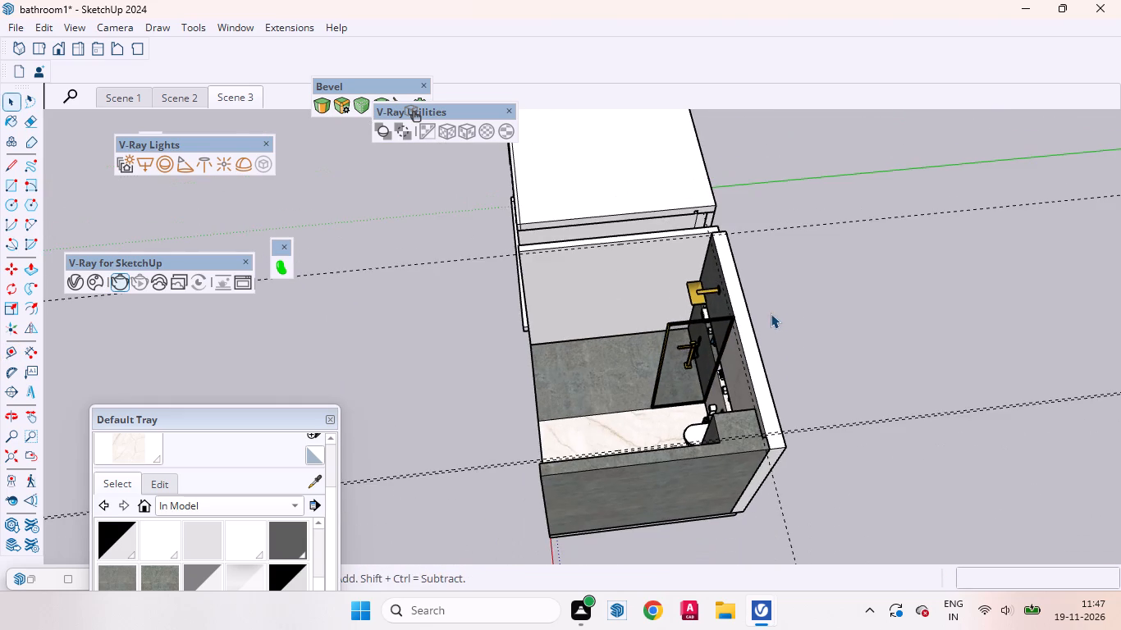
middle_drag(771, 313, 1119, 397)
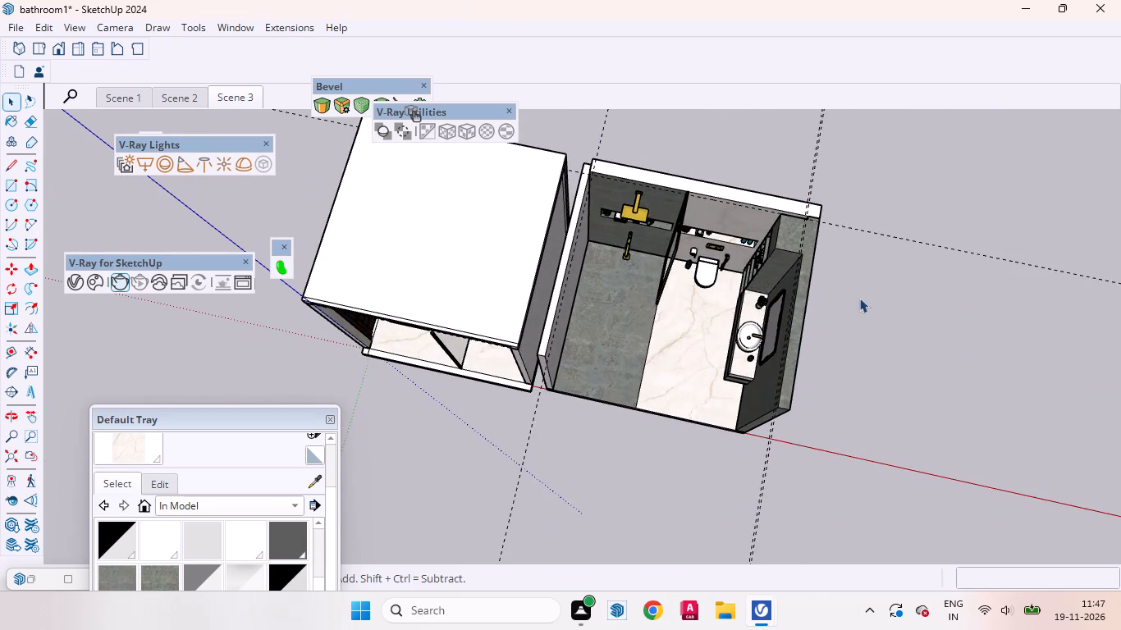
scroll(826, 280, up, 7)
right_click(862, 319)
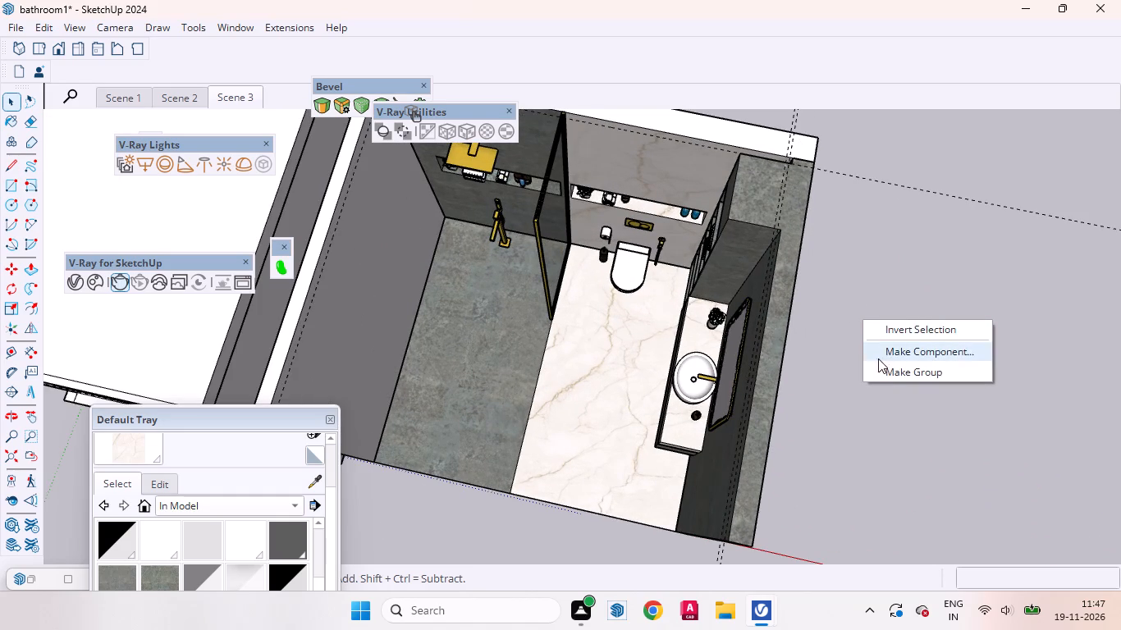
click(888, 368)
scroll(928, 357, down, 8)
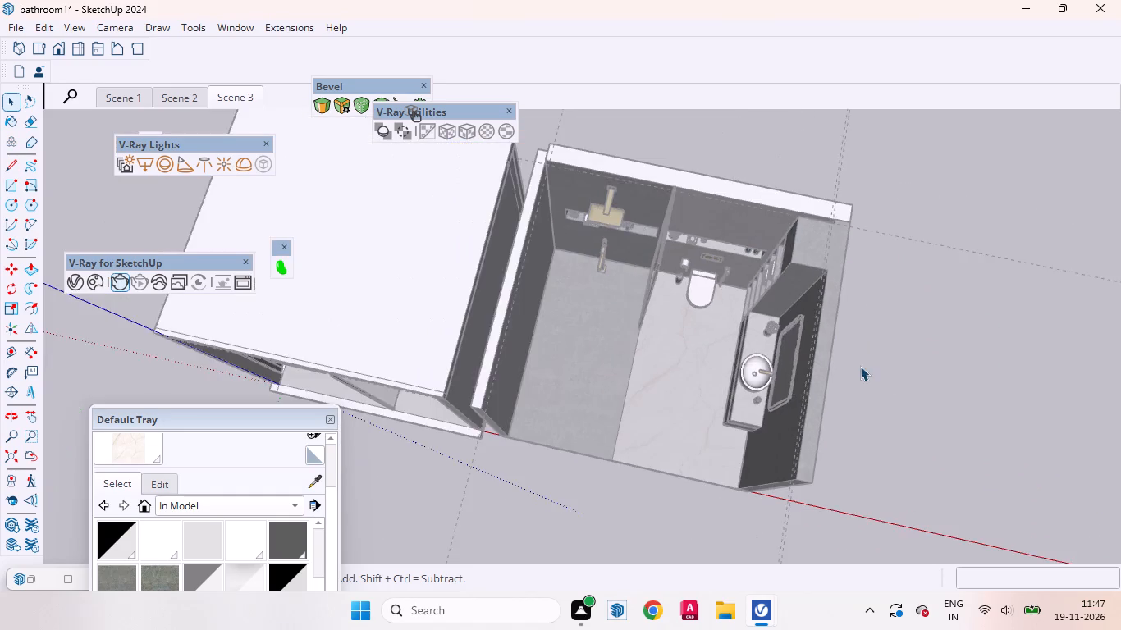
scroll(876, 366, down, 2)
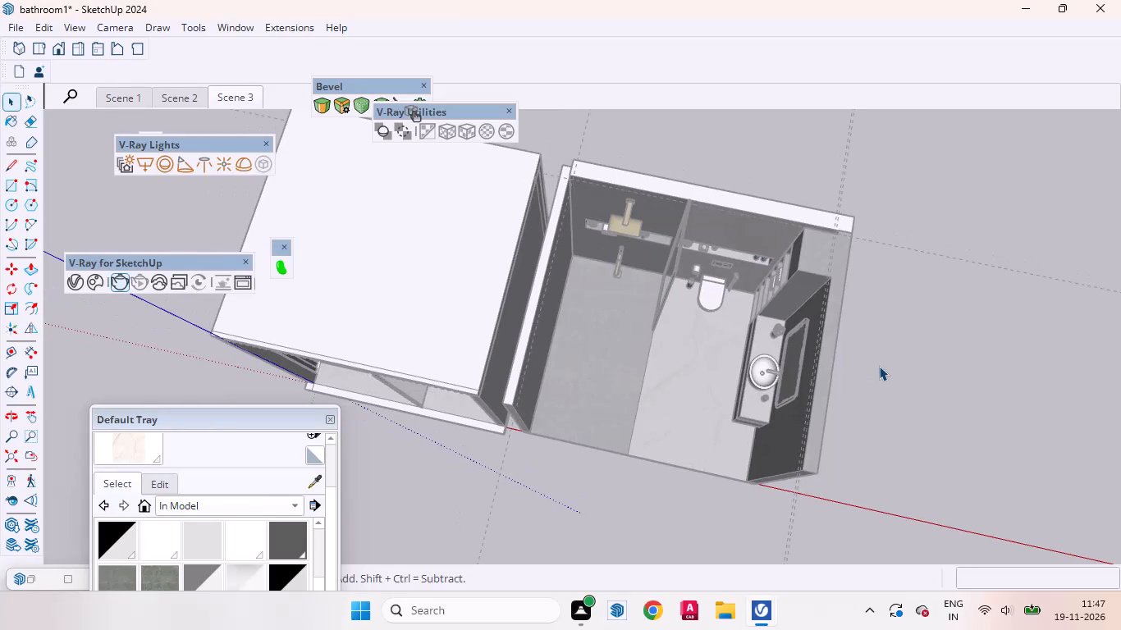
key(r)
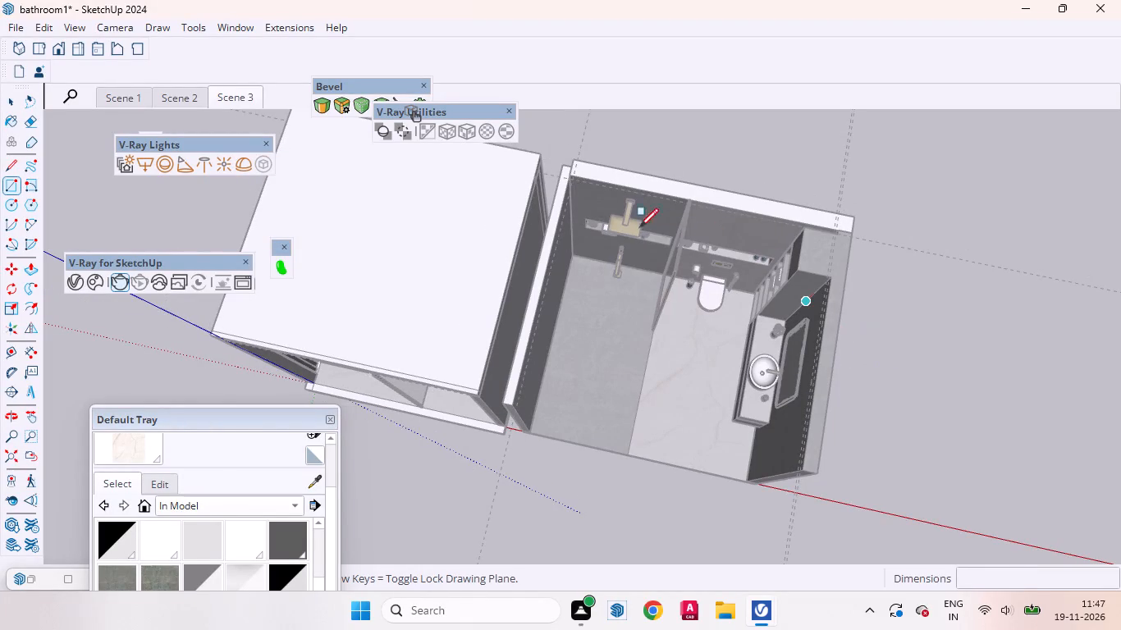
scroll(611, 204, up, 4)
click(552, 171)
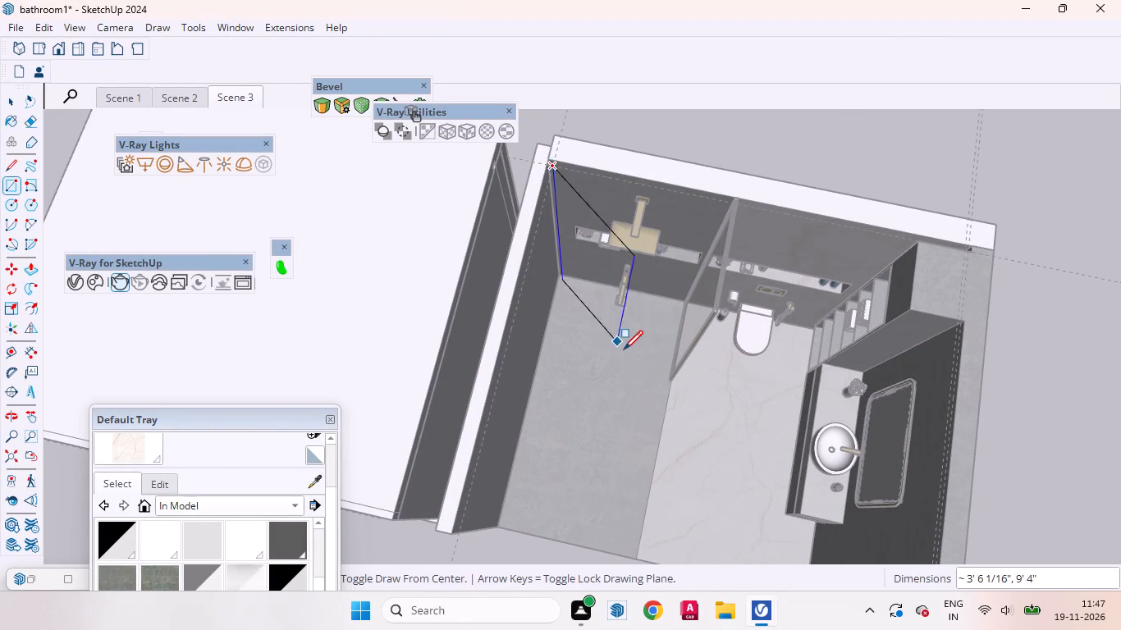
scroll(620, 329, down, 9)
scroll(704, 404, up, 5)
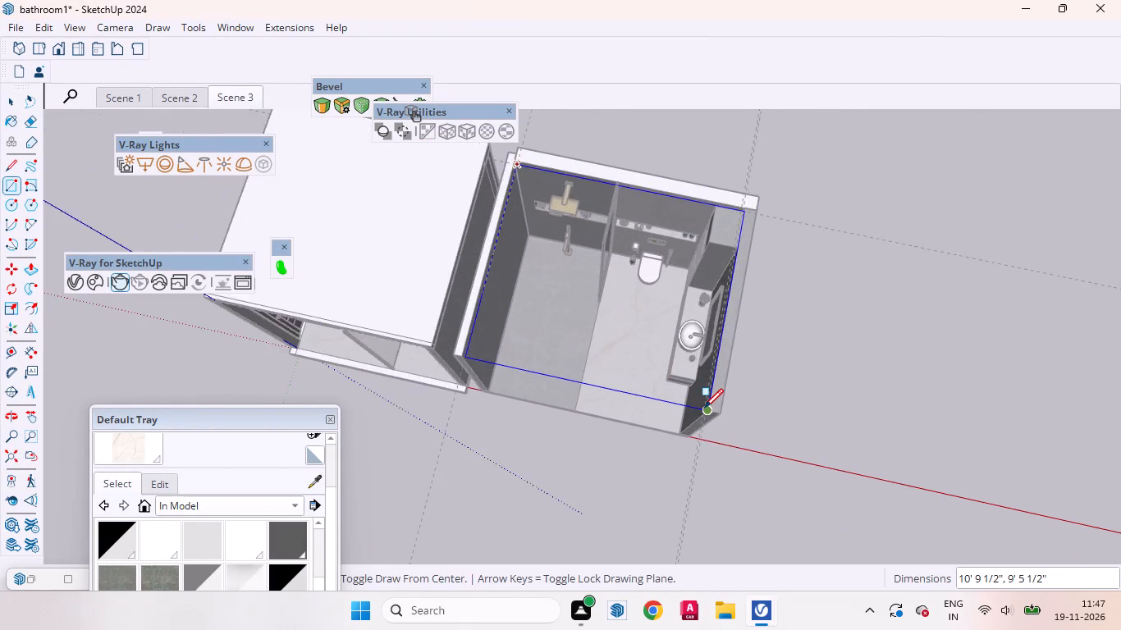
scroll(704, 408, up, 12)
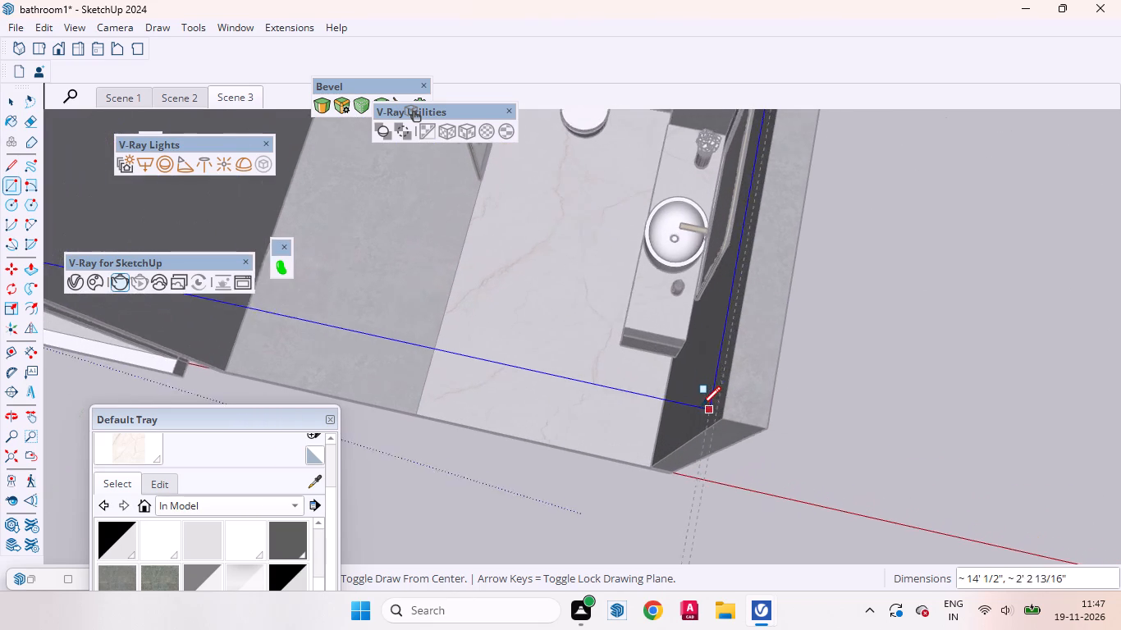
click(711, 408)
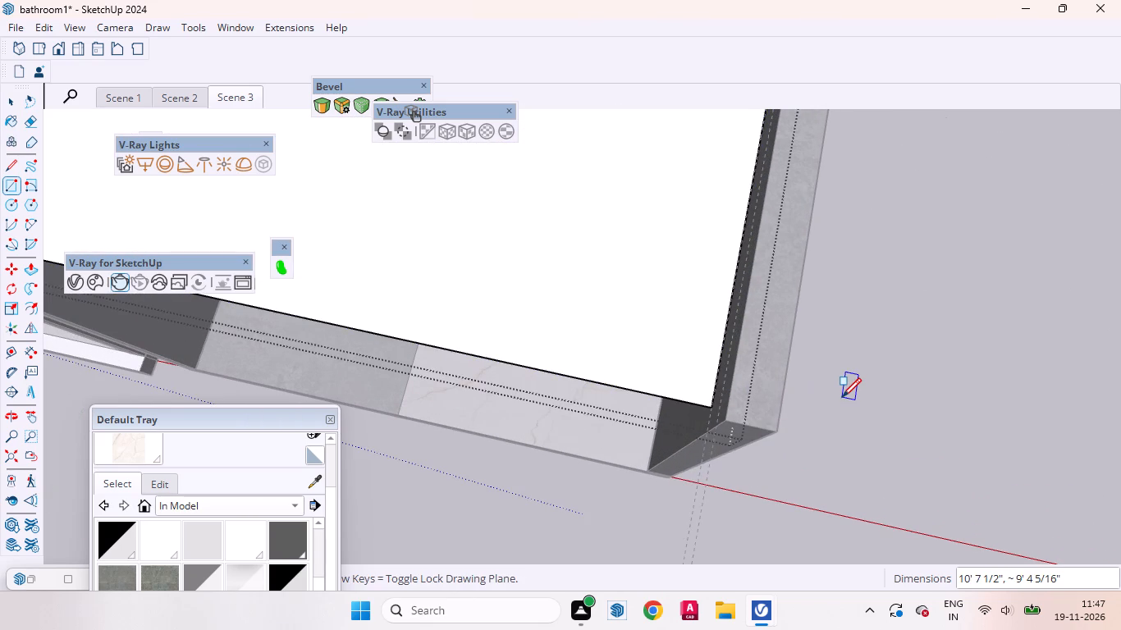
key(space)
Push/Pull the ceiling rectangle up 6".
scroll(724, 447, down, 6)
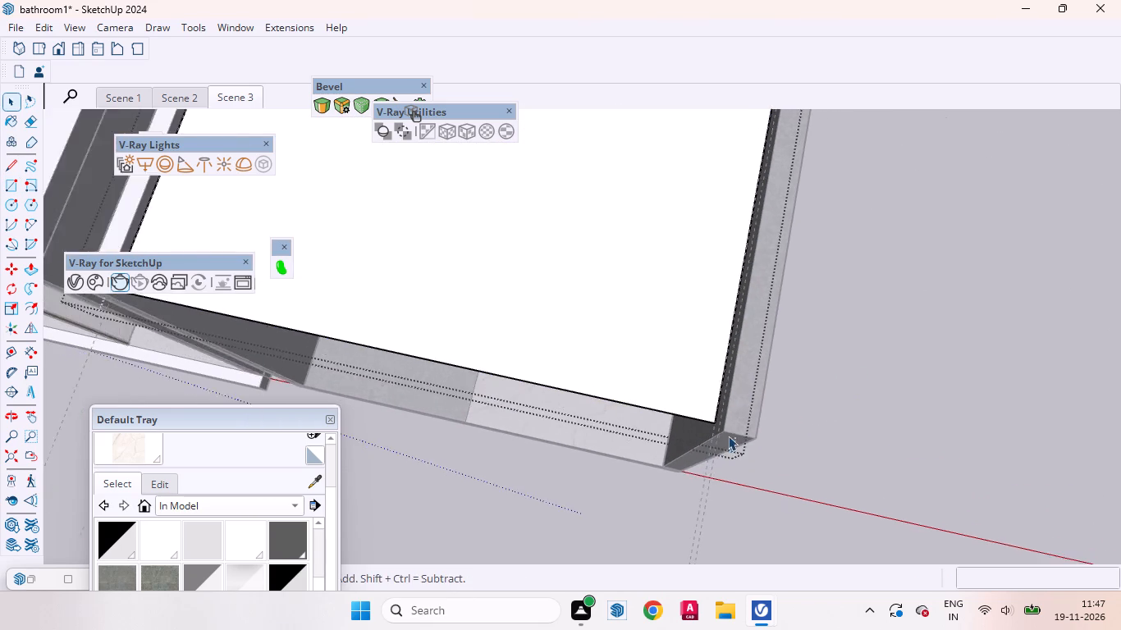
scroll(728, 436, down, 7)
middle_drag(735, 433, 476, 285)
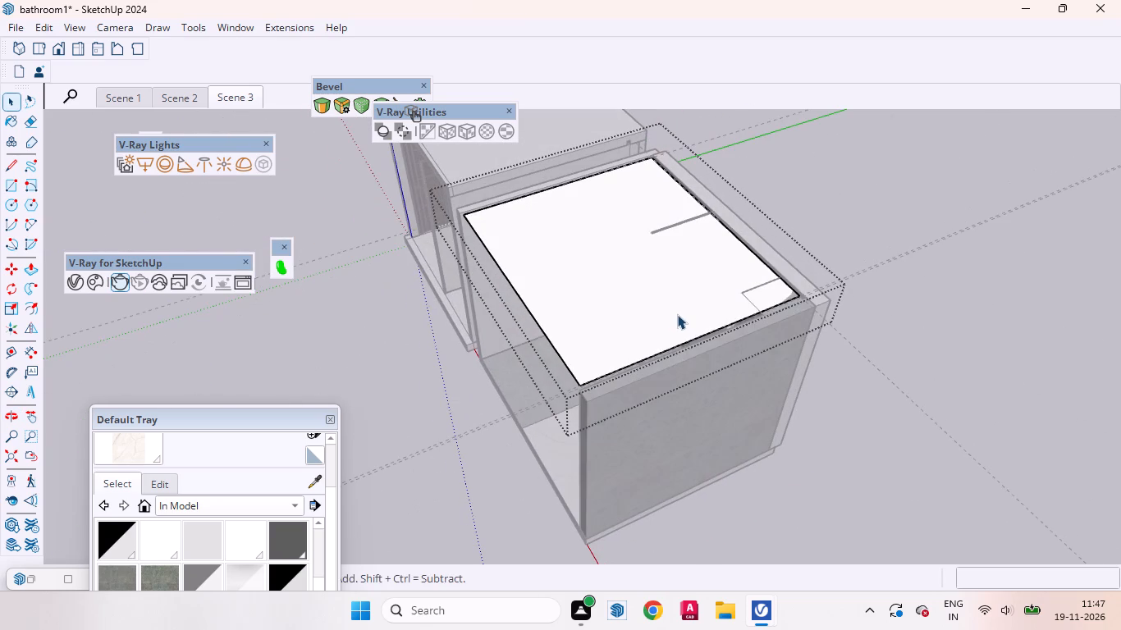
key(p)
click(648, 318)
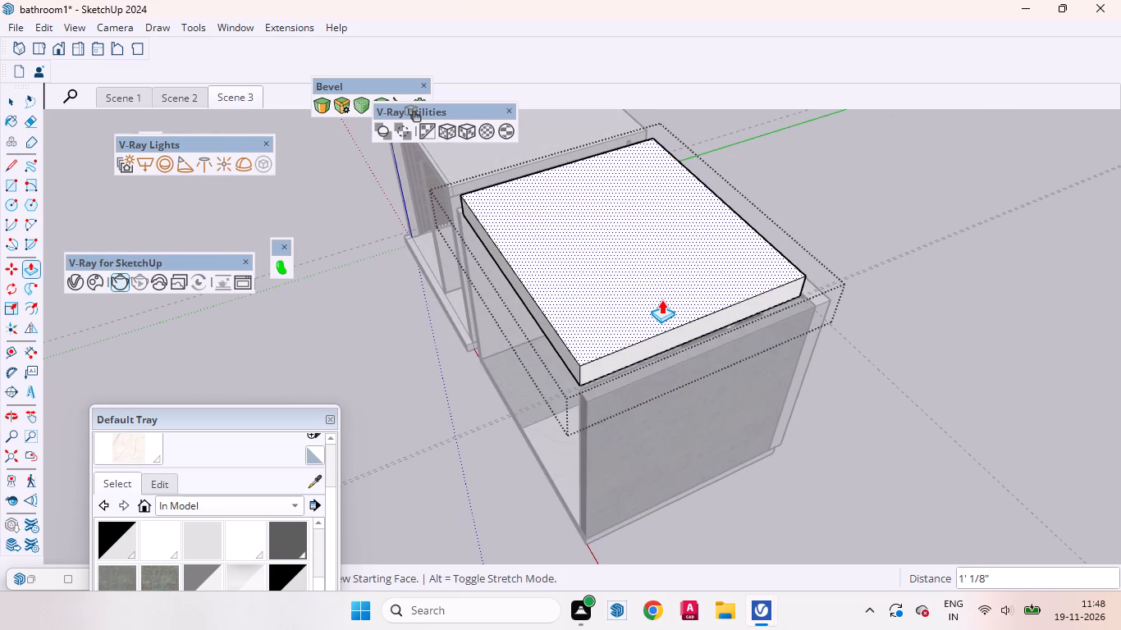
key(6)
key(Return)
key(space)
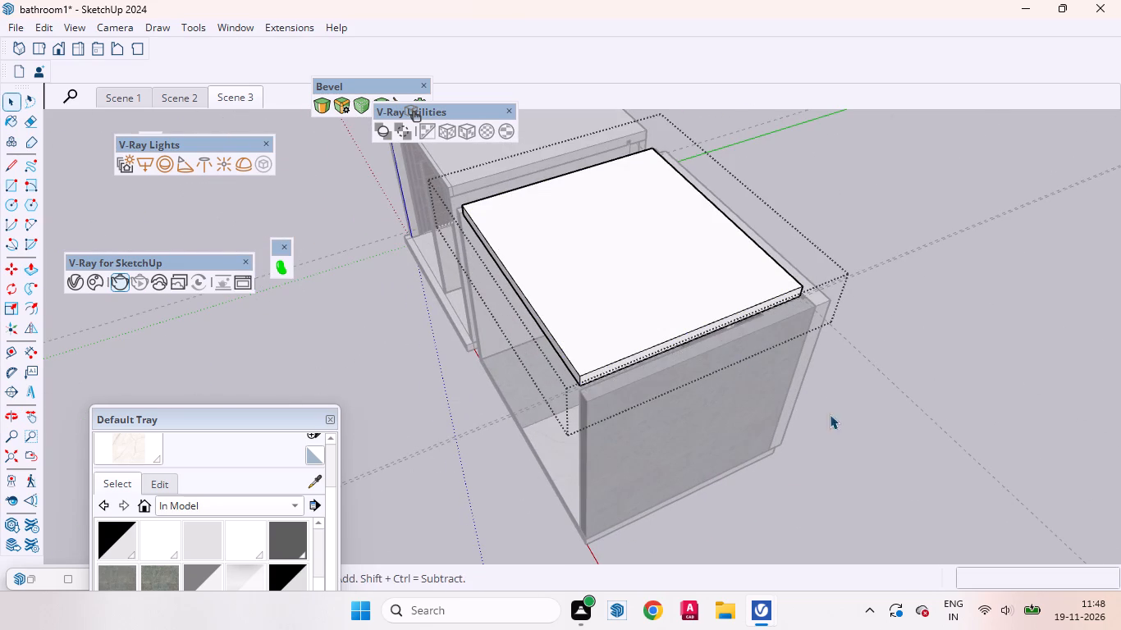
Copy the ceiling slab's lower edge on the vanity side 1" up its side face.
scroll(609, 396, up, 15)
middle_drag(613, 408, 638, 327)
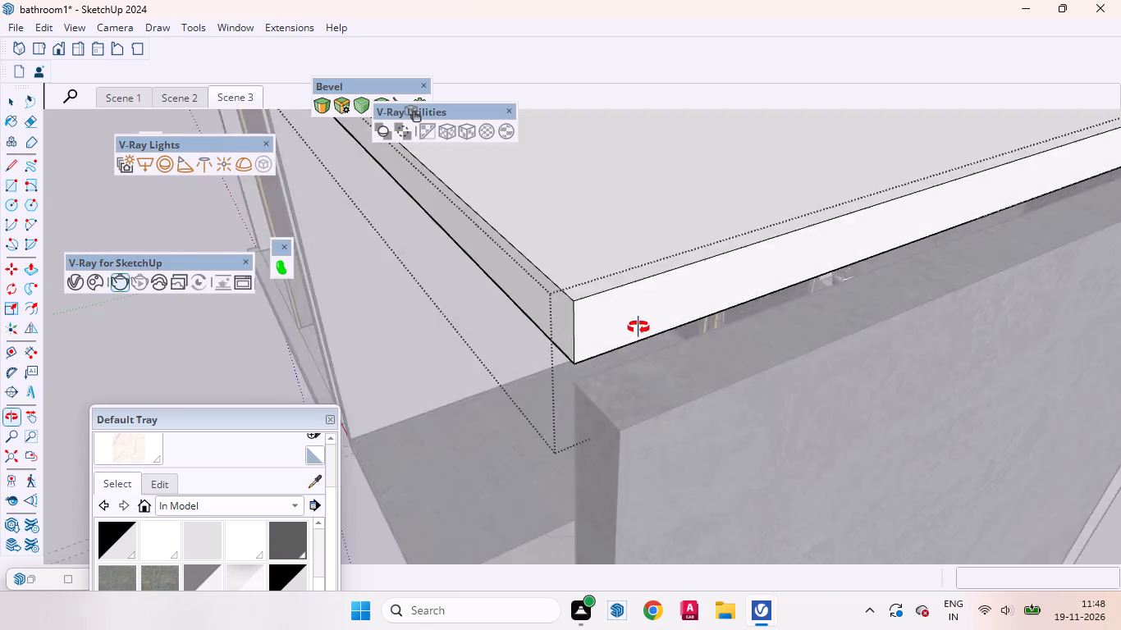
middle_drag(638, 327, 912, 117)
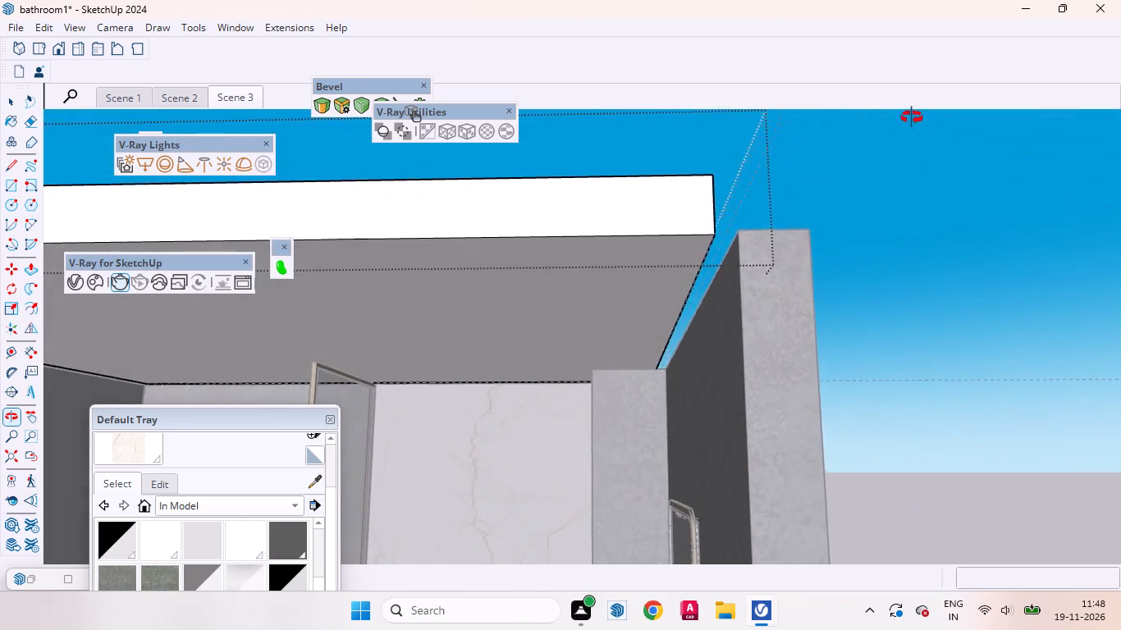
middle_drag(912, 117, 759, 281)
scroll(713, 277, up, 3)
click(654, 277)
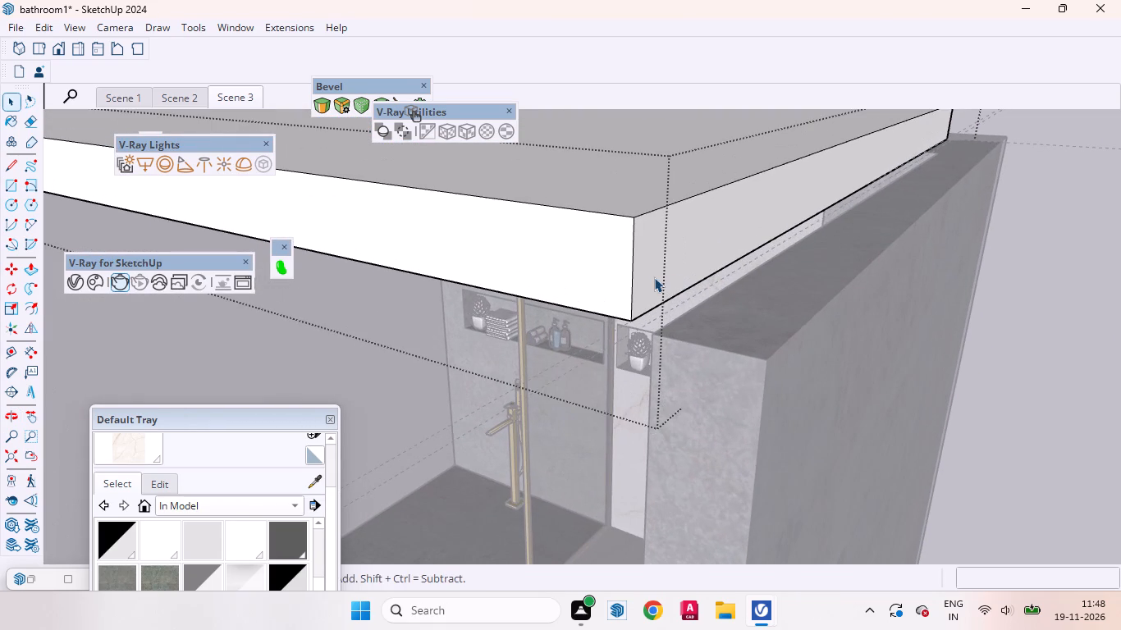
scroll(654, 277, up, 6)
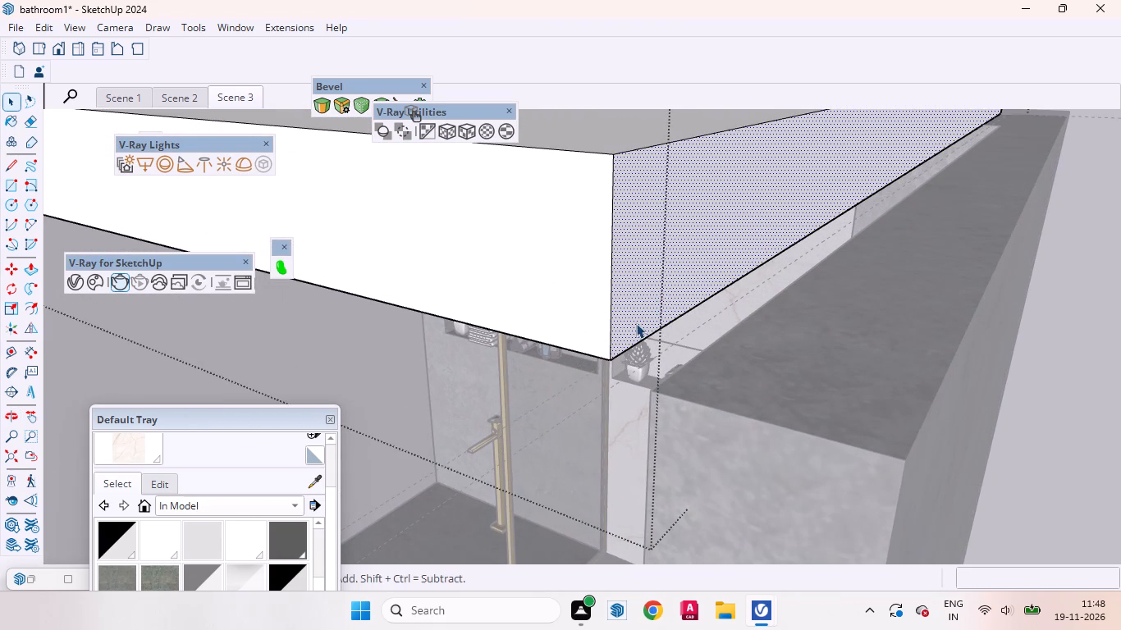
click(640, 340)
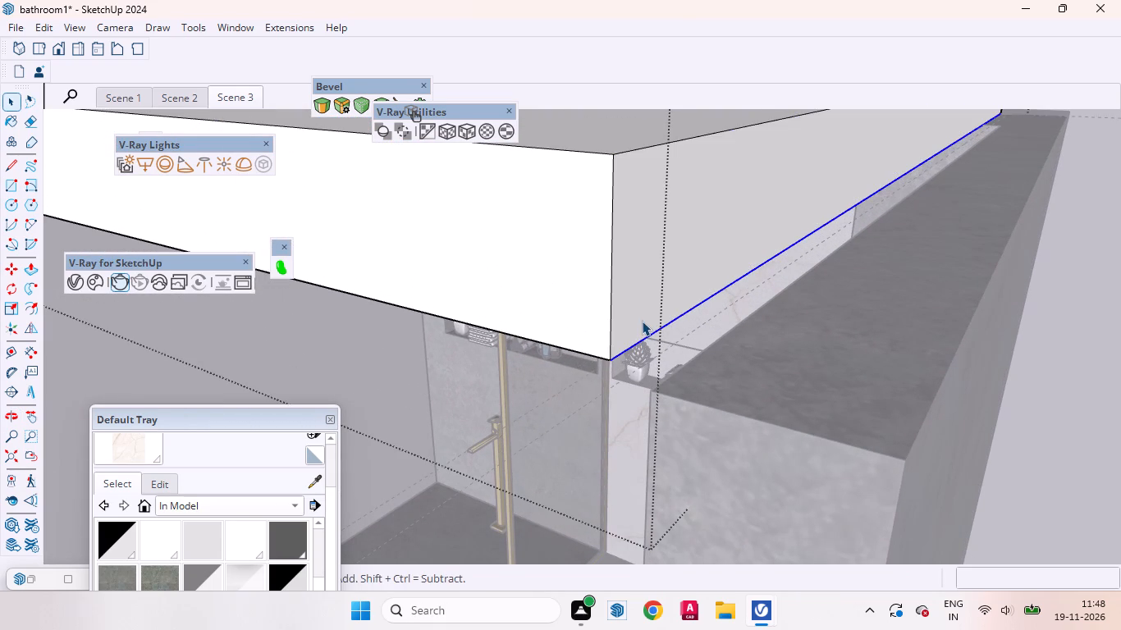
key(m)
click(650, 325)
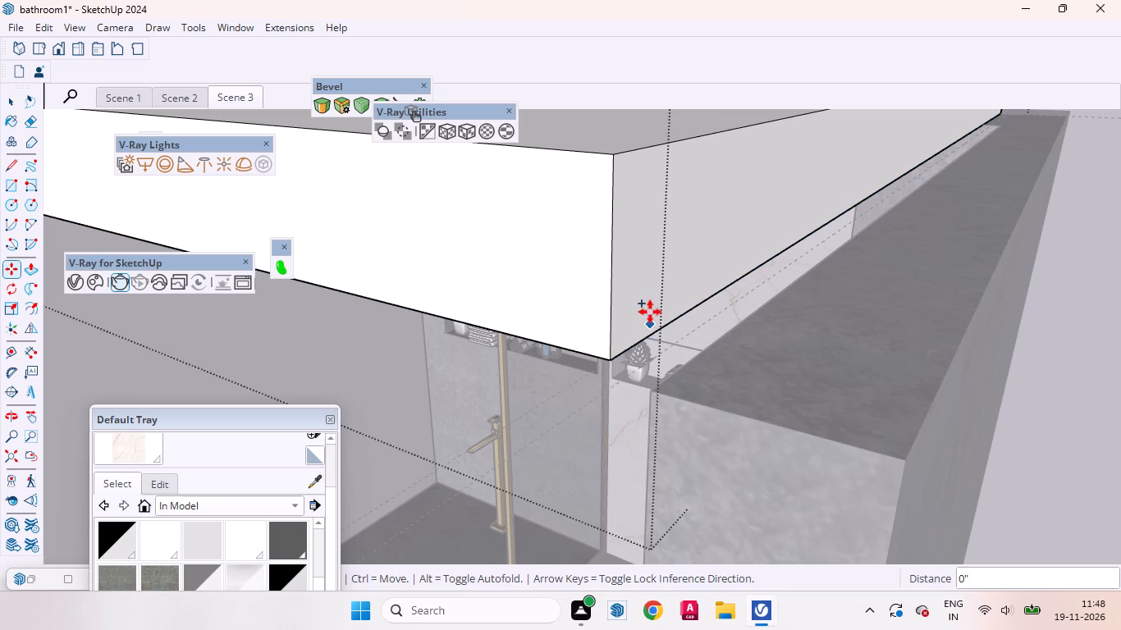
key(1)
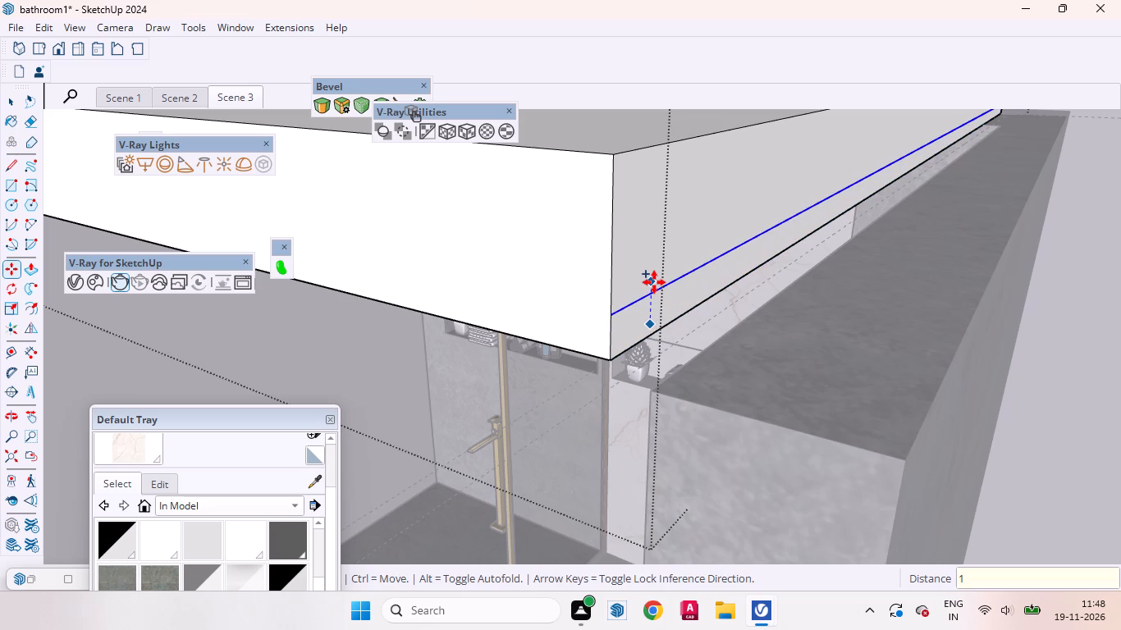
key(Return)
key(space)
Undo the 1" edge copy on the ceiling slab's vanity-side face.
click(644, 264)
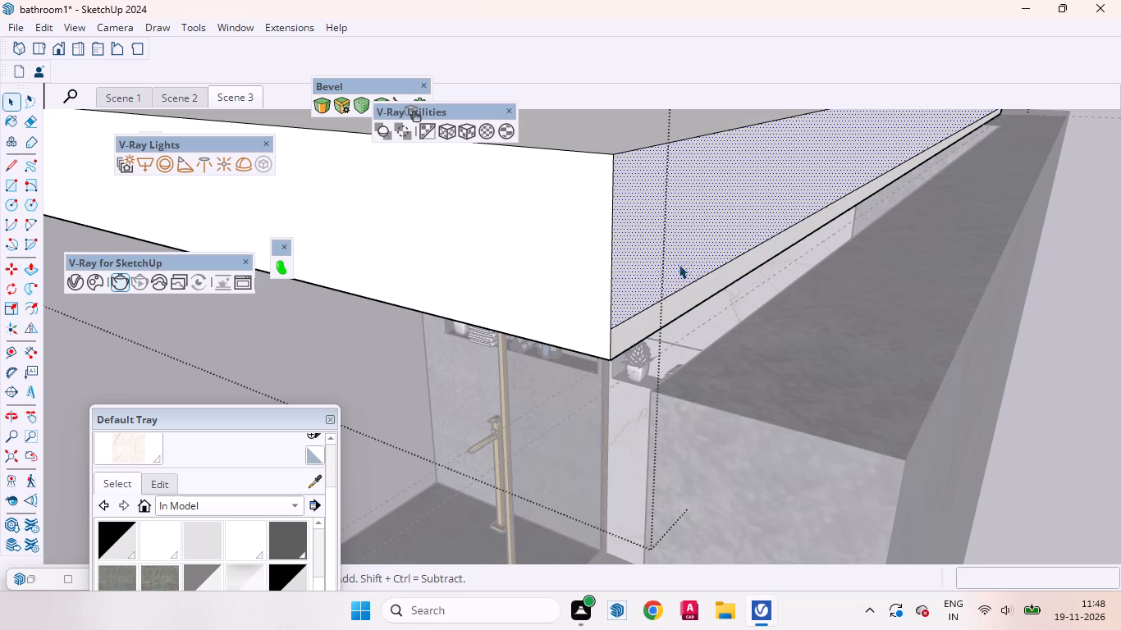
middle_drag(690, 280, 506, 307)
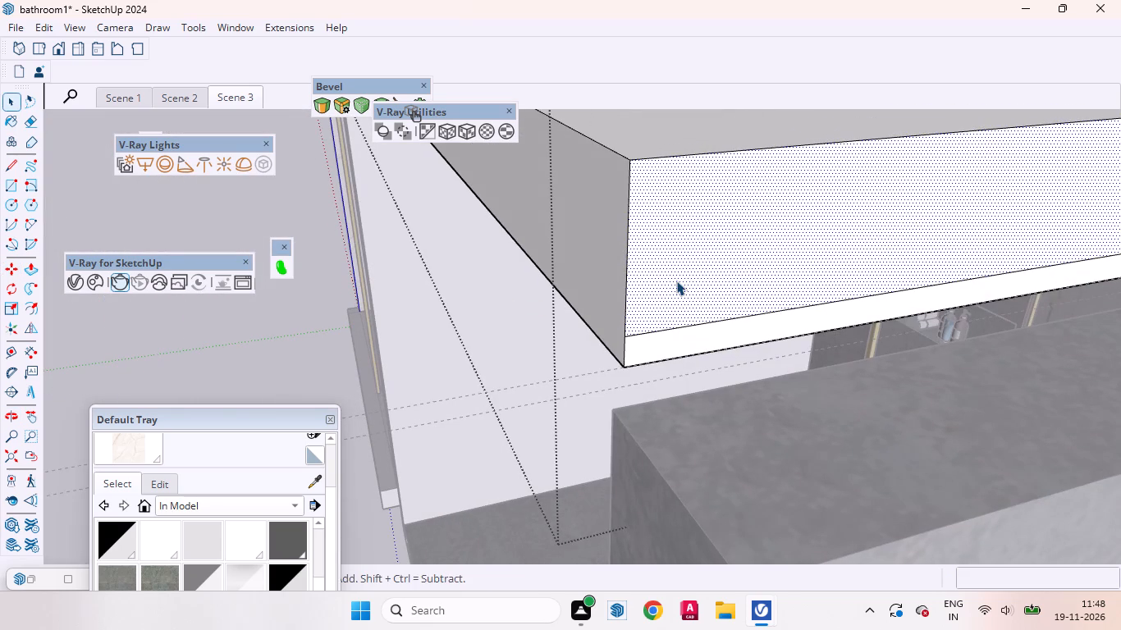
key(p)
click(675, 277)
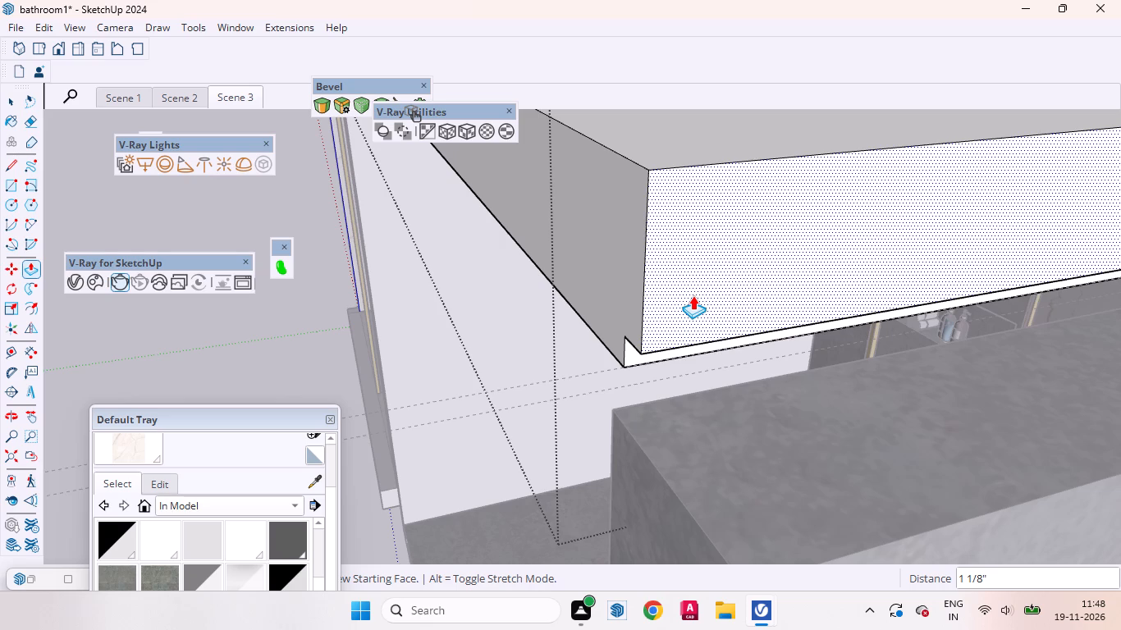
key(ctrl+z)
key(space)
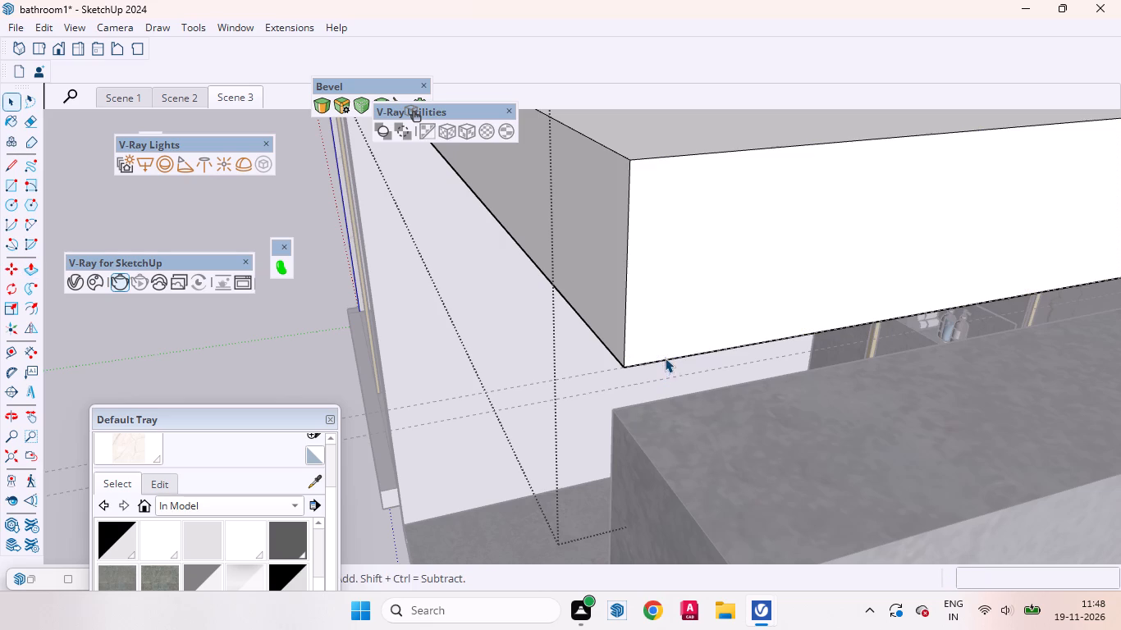
Copy the ceiling slab's lower vanity-side edge 2" up its side face.
click(665, 358)
click(658, 362)
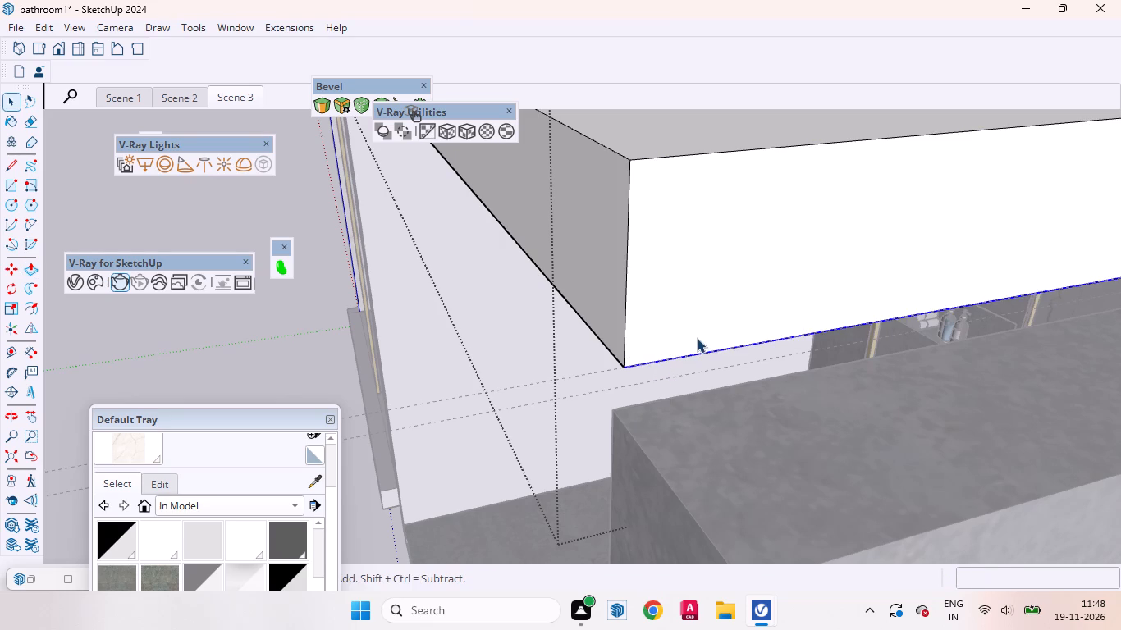
key(m)
click(697, 338)
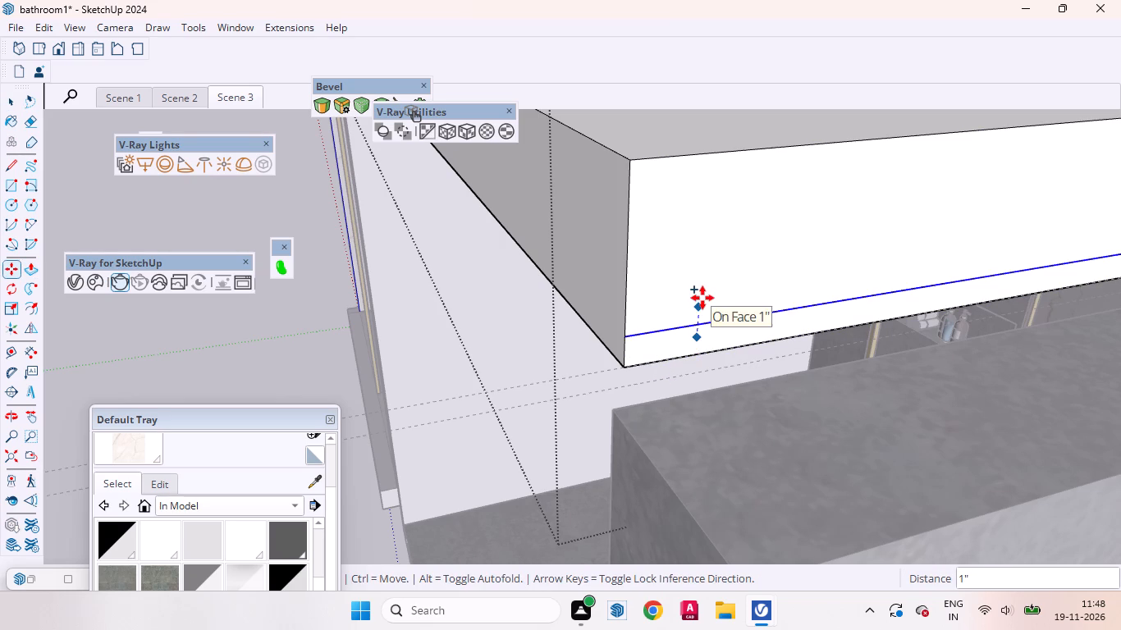
key(2)
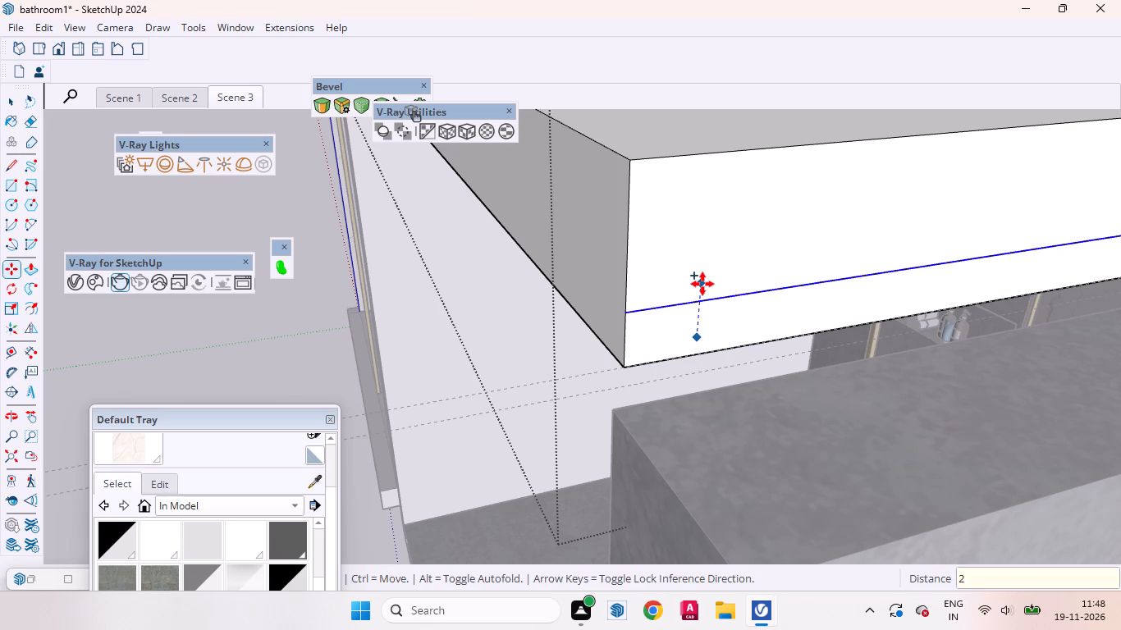
key(Return)
key(space)
Push/Pull the upper part of the slab's vanity-side face out 8 1/2" to the wall's outer edge.
click(694, 262)
scroll(684, 262, down, 8)
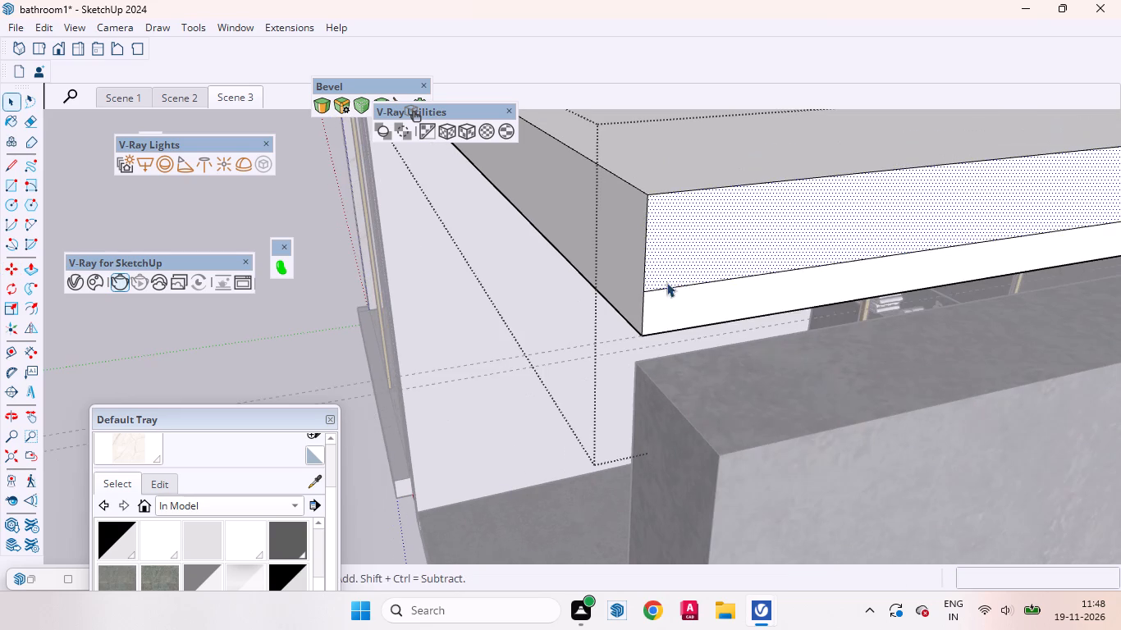
key(p)
click(703, 250)
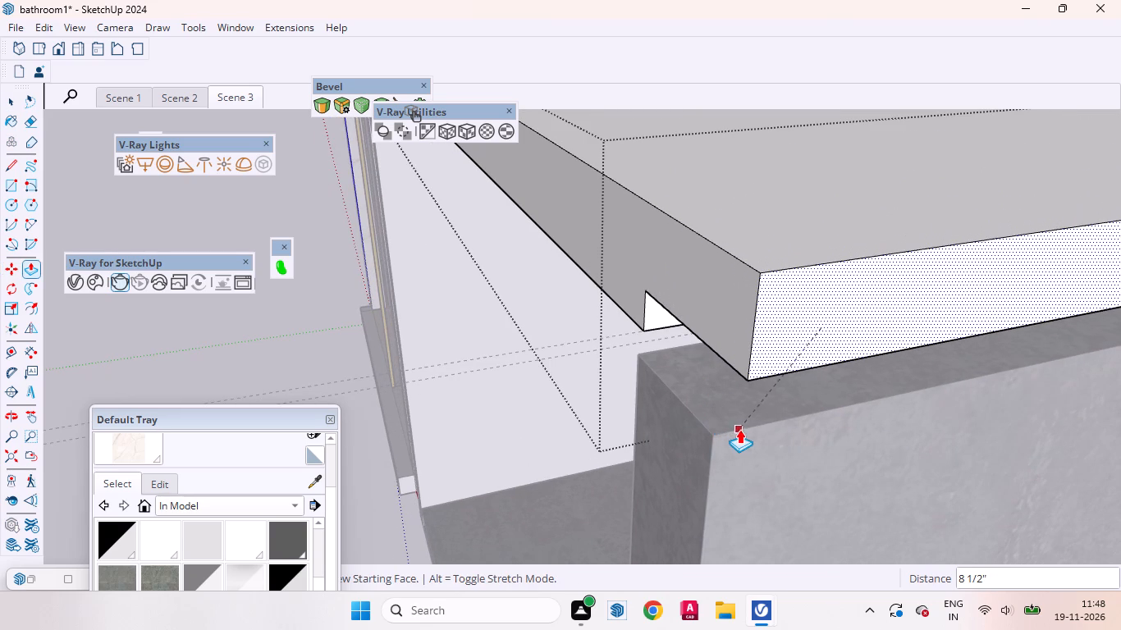
click(739, 429)
key(space)
Copy the overhang's inner edge 2" outward across its underside to divide off a groove strip.
middle_drag(646, 403, 904, 207)
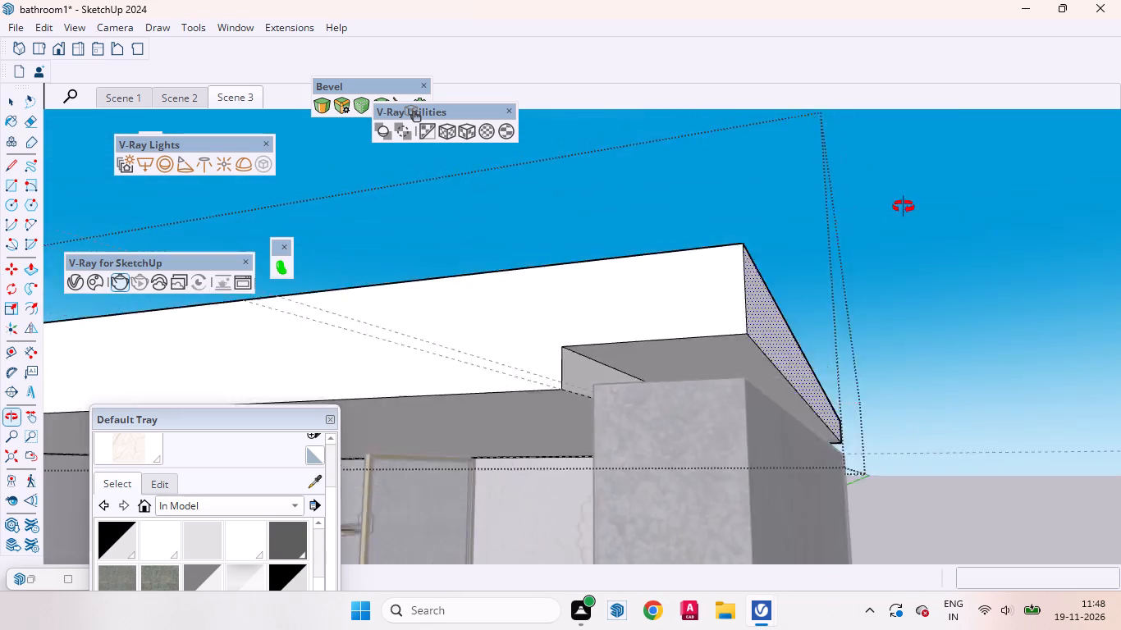
middle_drag(904, 207, 956, 235)
scroll(587, 301, up, 6)
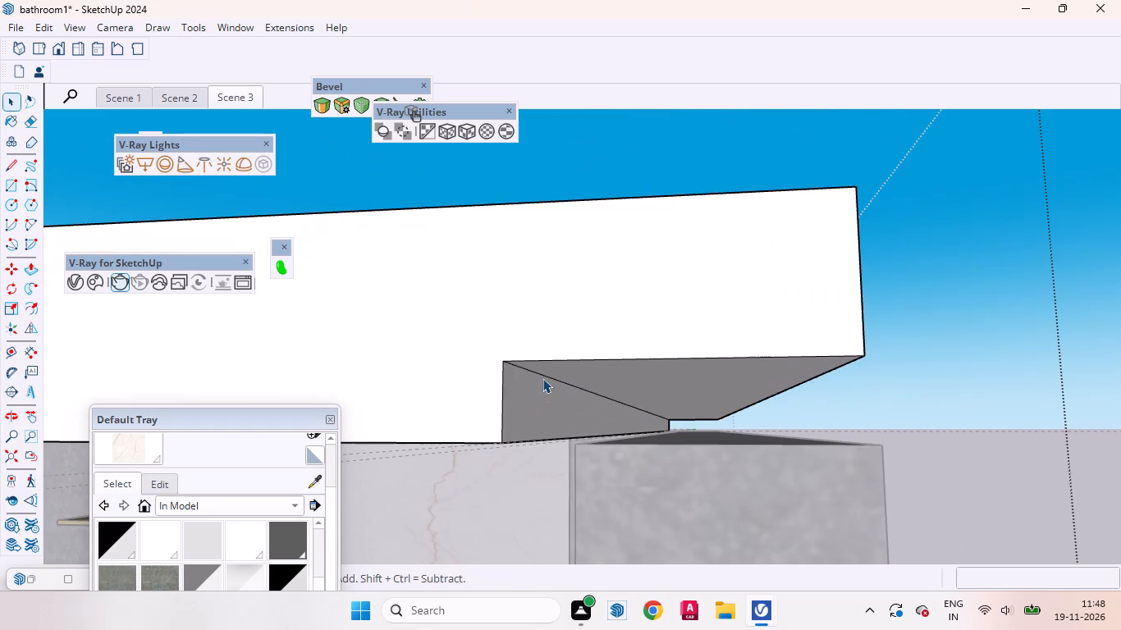
click(542, 378)
key(m)
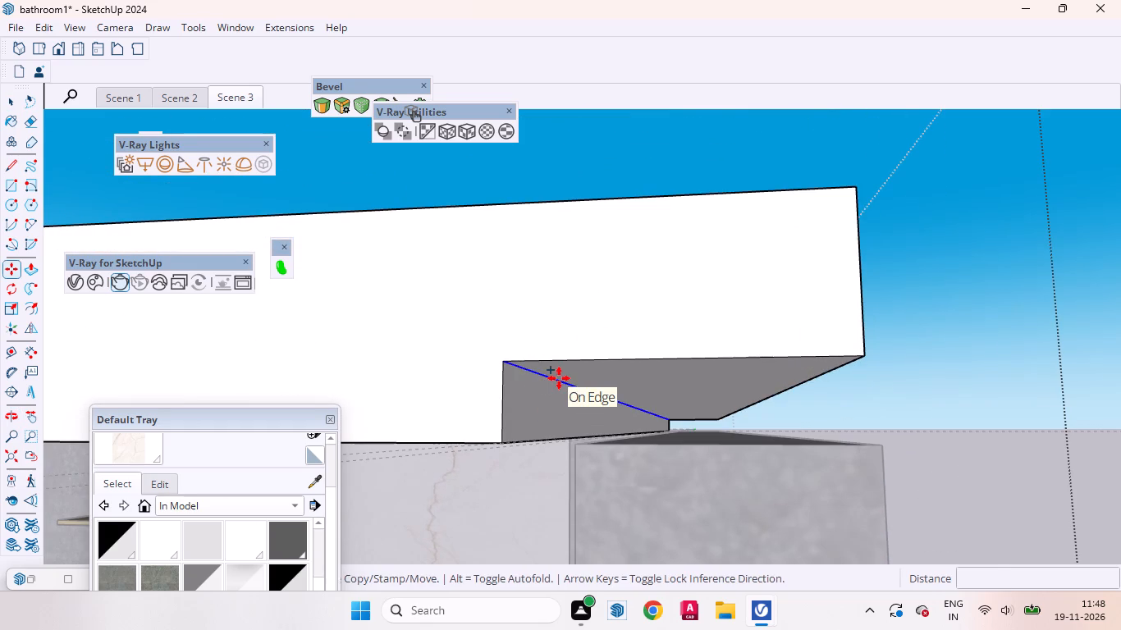
click(559, 378)
key(2)
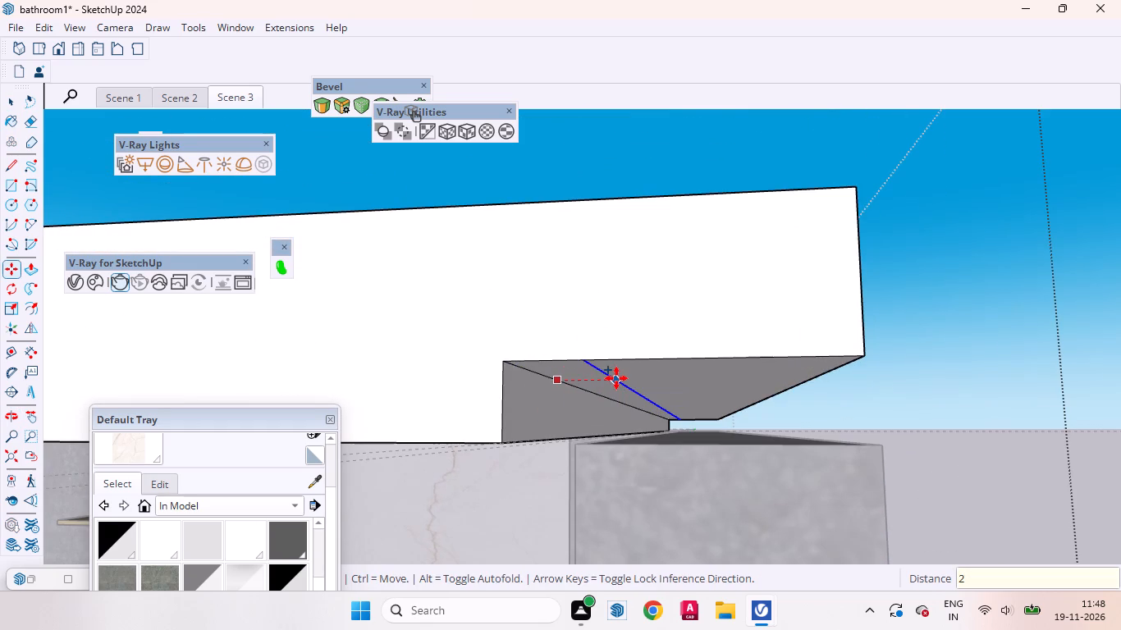
key(Return)
key(space)
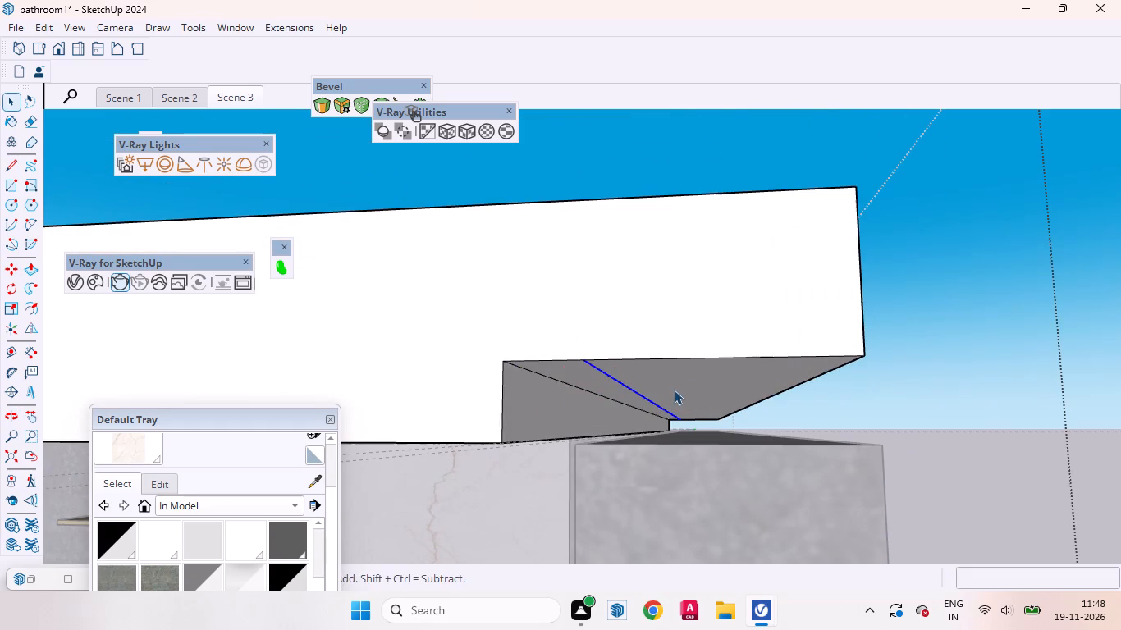
Push/Pull the outer part of the overhang's underside down 2" onto the vanity-side wall, leaving a 2" groove.
middle_drag(698, 386, 781, 294)
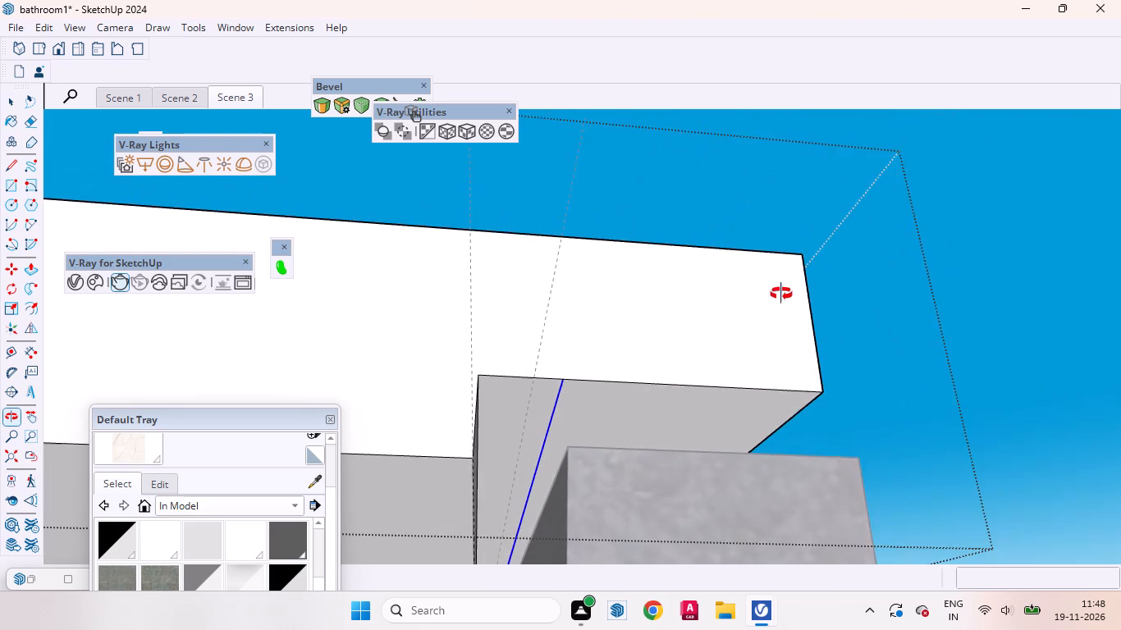
middle_drag(781, 294, 781, 300)
click(527, 401)
click(613, 404)
middle_drag(663, 404, 665, 436)
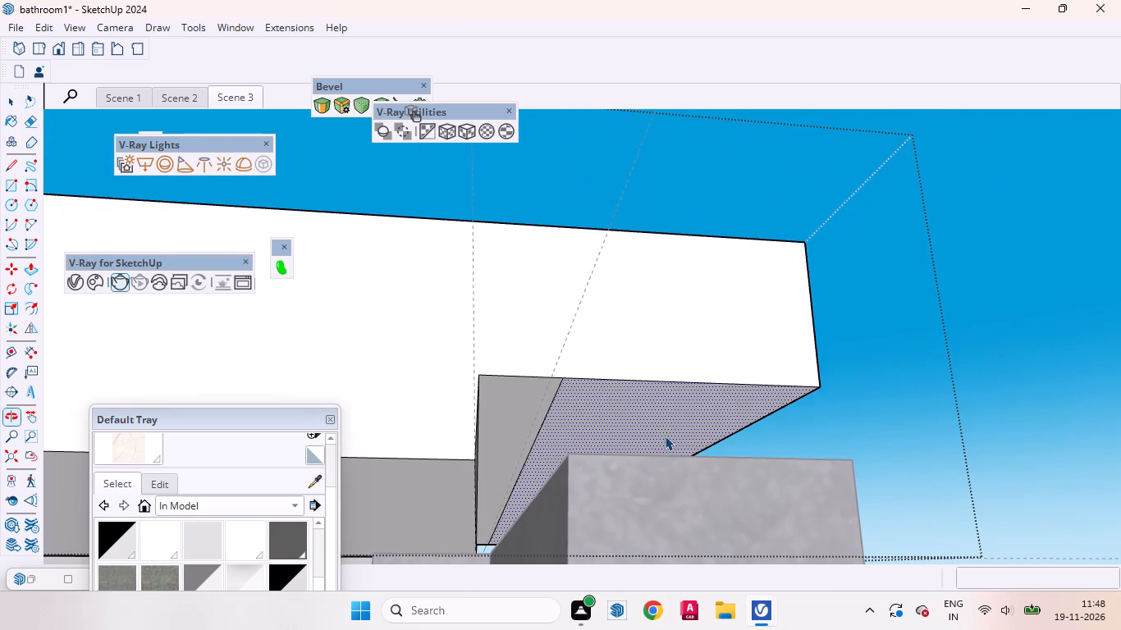
key(p)
click(657, 412)
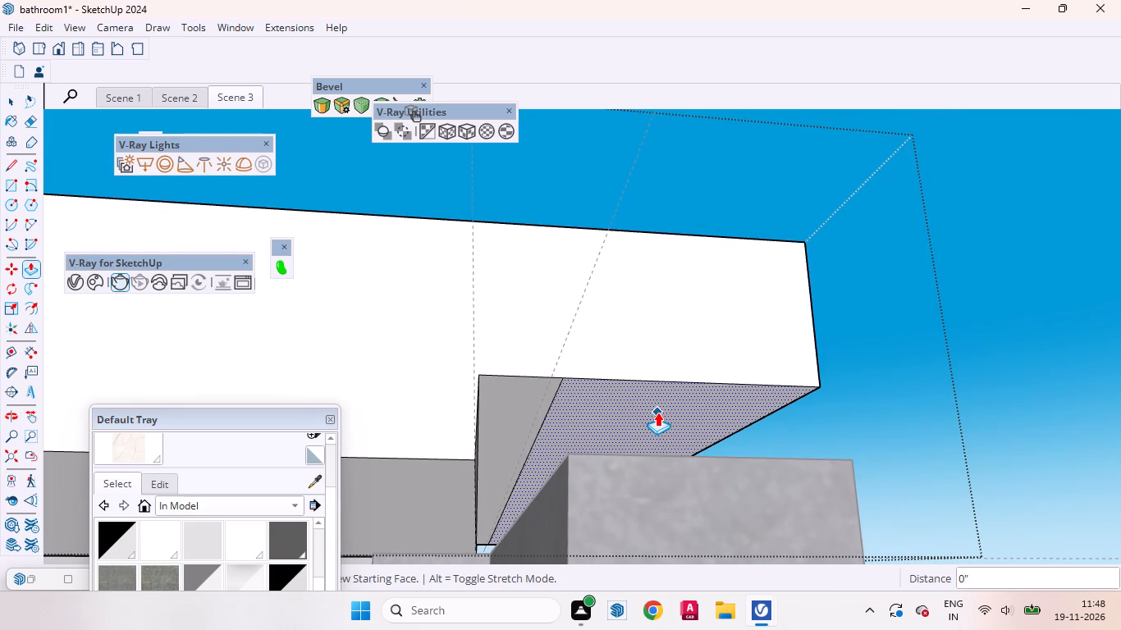
click(766, 463)
key(space)
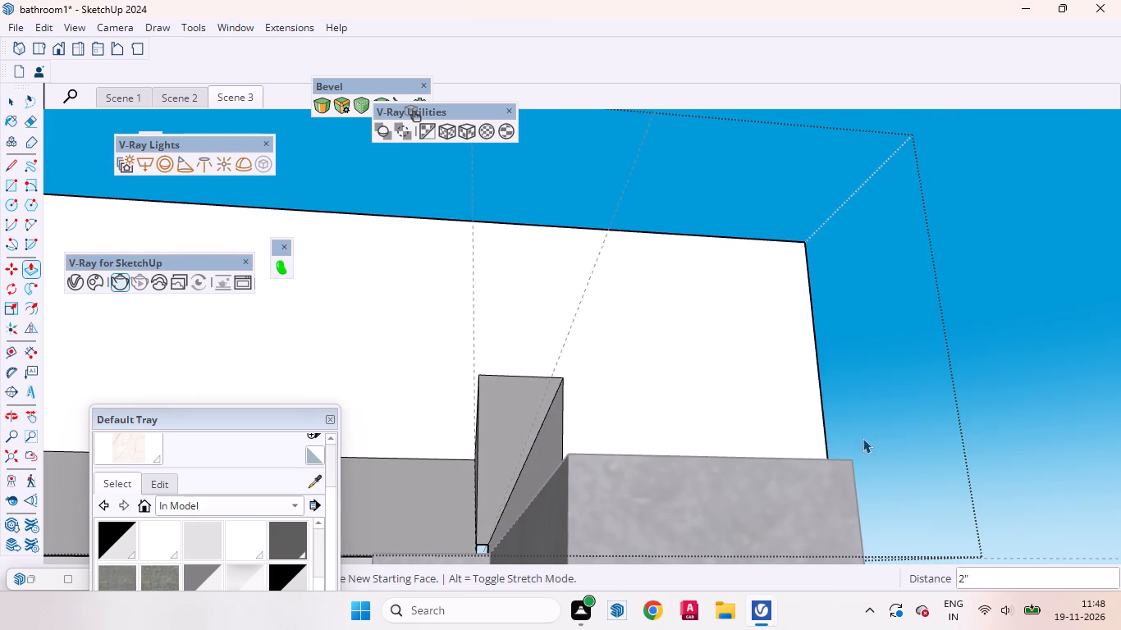
Examine the ceiling slab's groove and how the slab sits over the second bathroom's walls from several sides.
middle_drag(810, 406, 472, 580)
scroll(601, 441, down, 2)
scroll(601, 441, up, 1)
scroll(601, 439, down, 9)
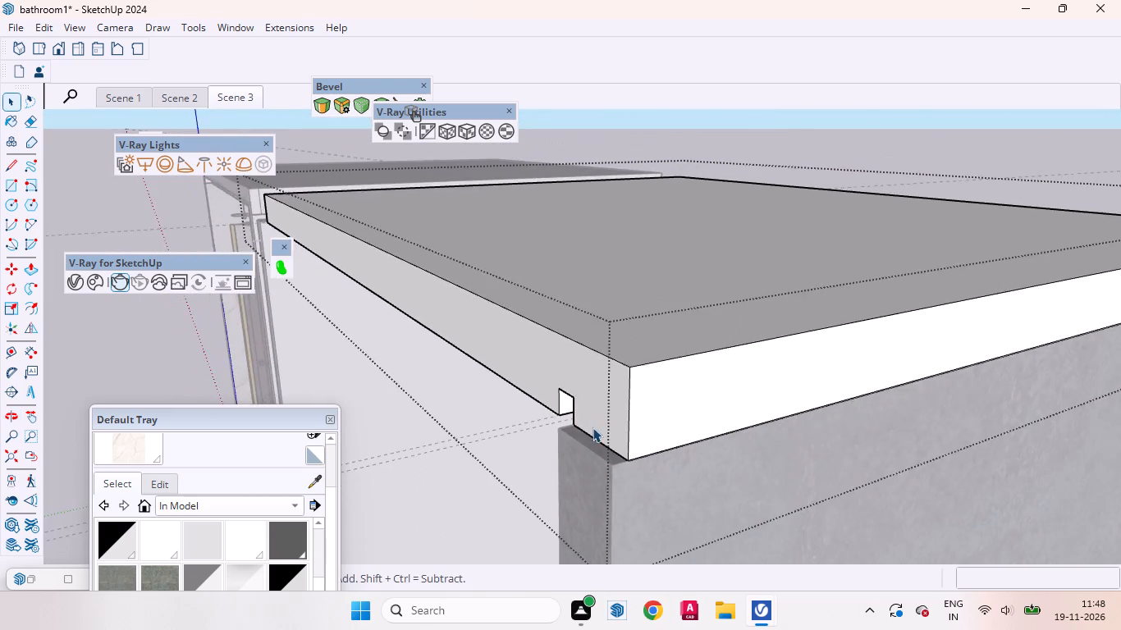
scroll(593, 427, down, 4)
middle_drag(508, 436, 679, 382)
scroll(625, 427, down, 3)
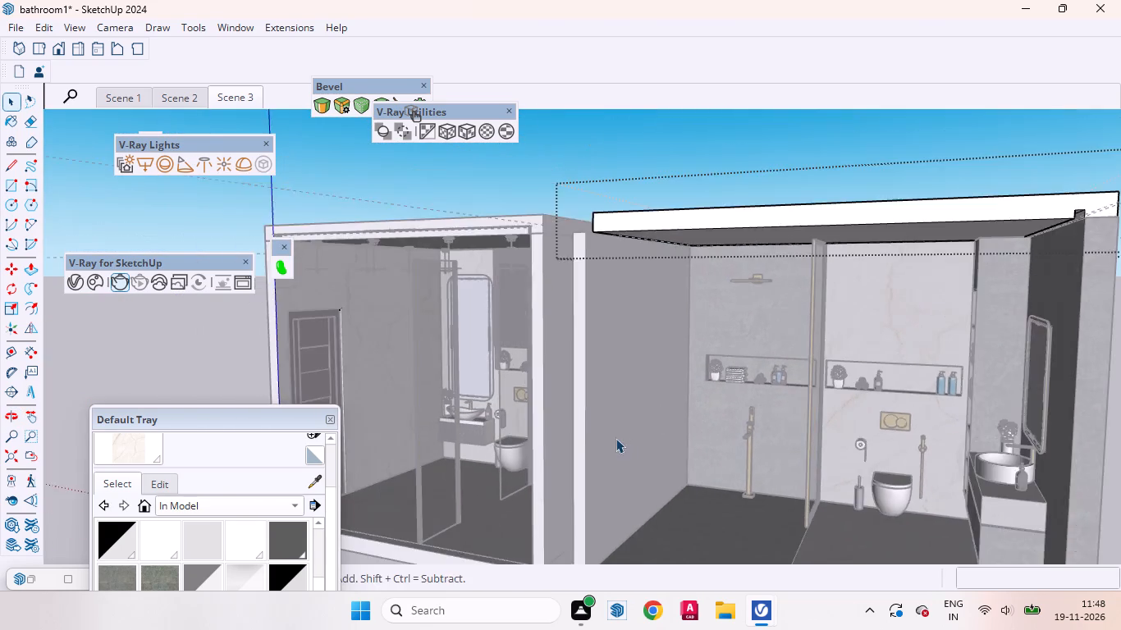
scroll(615, 438, down, 4)
scroll(877, 327, up, 16)
middle_drag(891, 300, 367, 361)
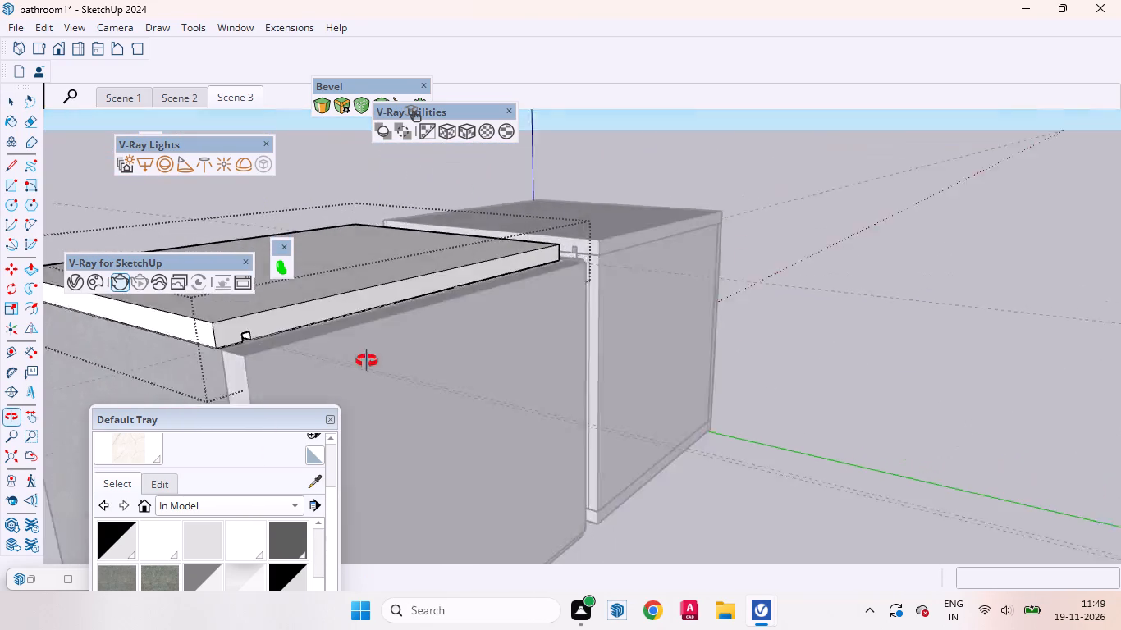
middle_drag(367, 361, 304, 413)
scroll(470, 384, down, 7)
scroll(395, 345, up, 7)
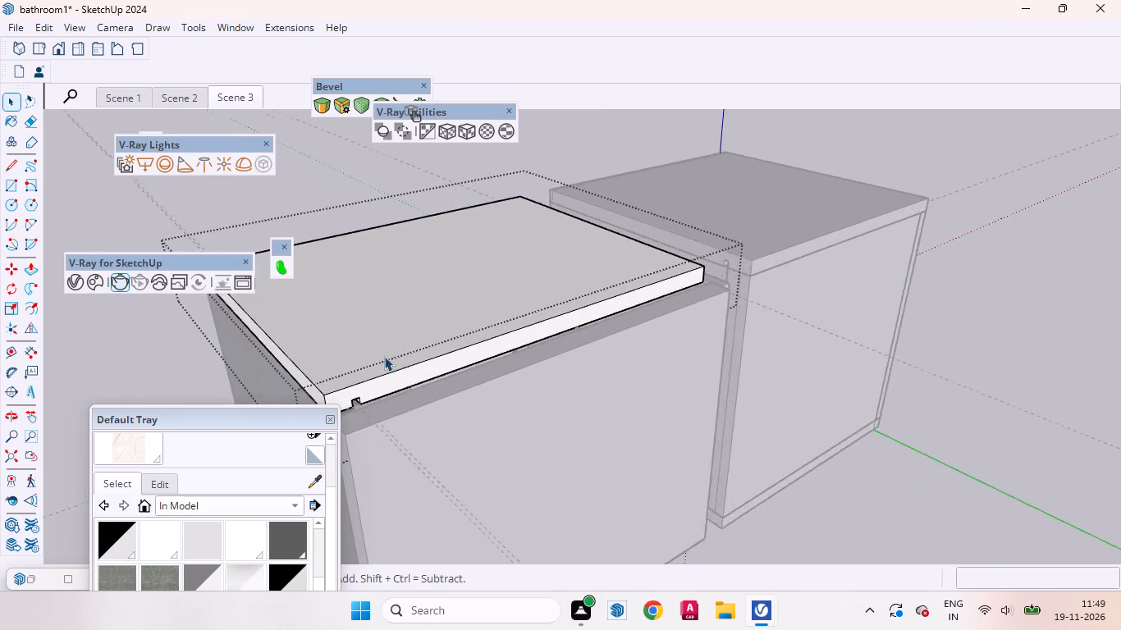
scroll(384, 356, up, 12)
middle_drag(602, 344, 412, 417)
scroll(670, 322, down, 7)
scroll(800, 287, up, 1)
scroll(803, 288, down, 2)
scroll(332, 385, up, 8)
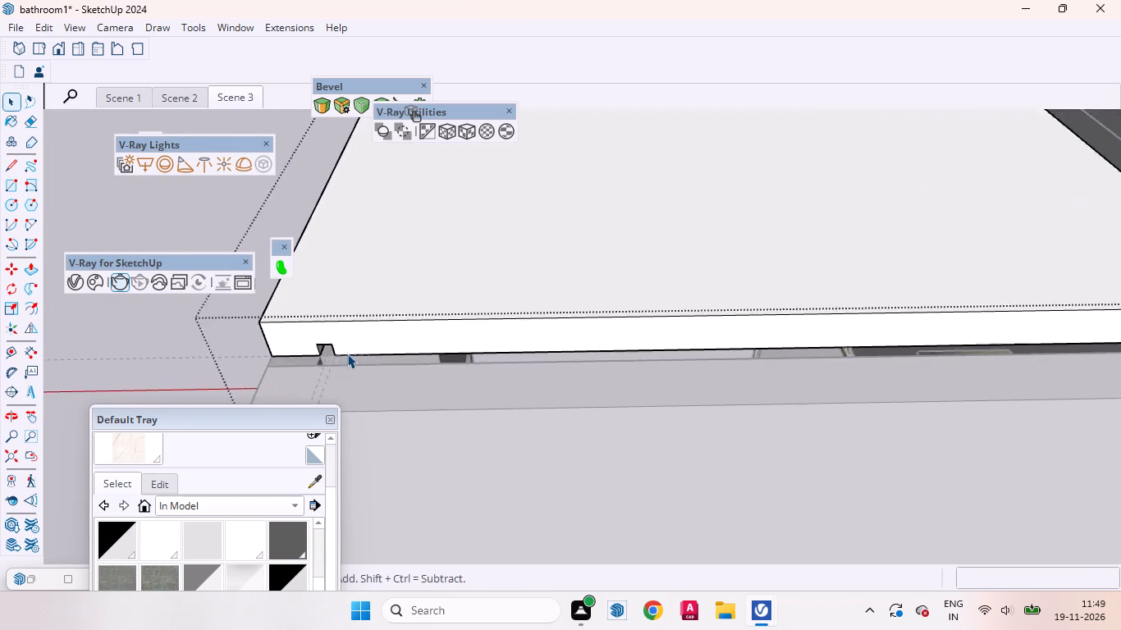
scroll(347, 354, up, 3)
scroll(455, 343, down, 6)
scroll(396, 354, up, 1)
scroll(395, 355, down, 1)
middle_drag(618, 374, 296, 344)
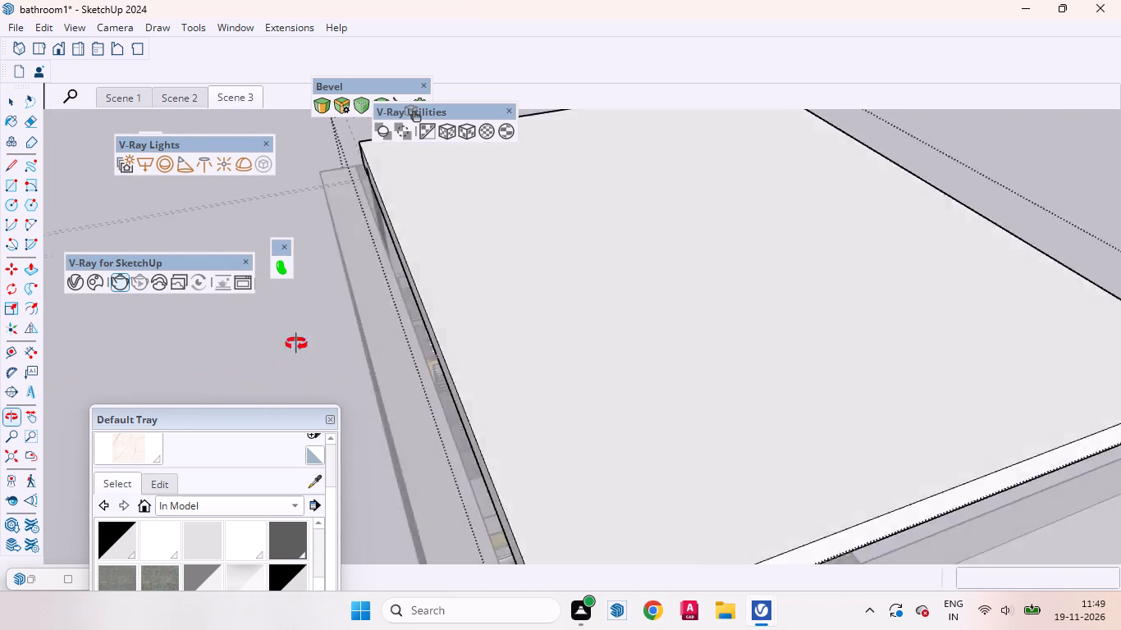
middle_drag(296, 344, 320, 319)
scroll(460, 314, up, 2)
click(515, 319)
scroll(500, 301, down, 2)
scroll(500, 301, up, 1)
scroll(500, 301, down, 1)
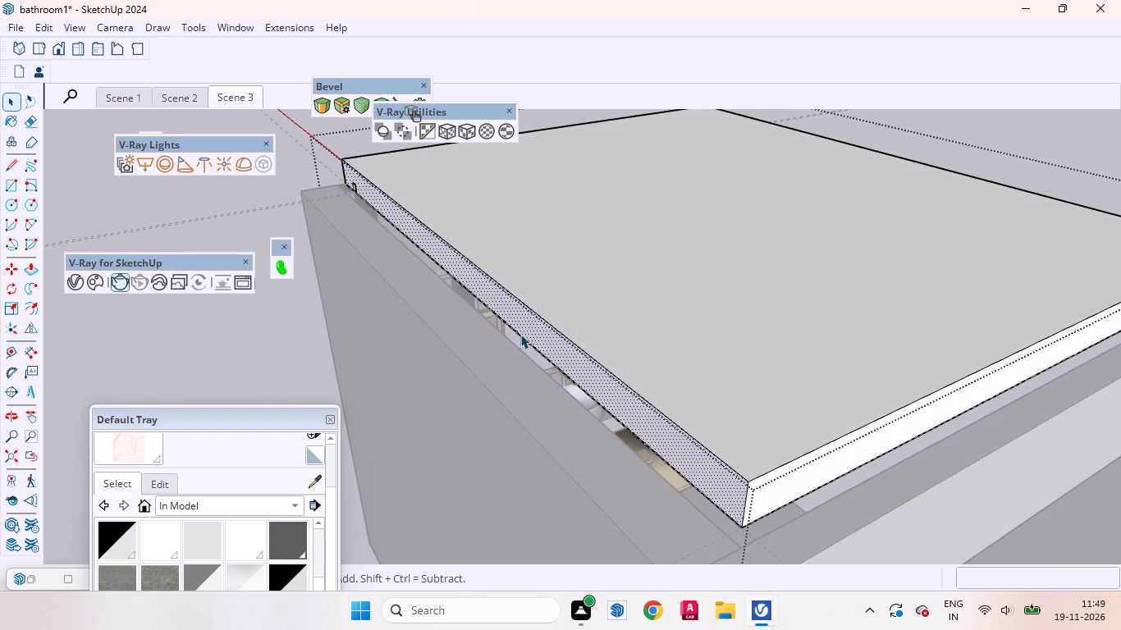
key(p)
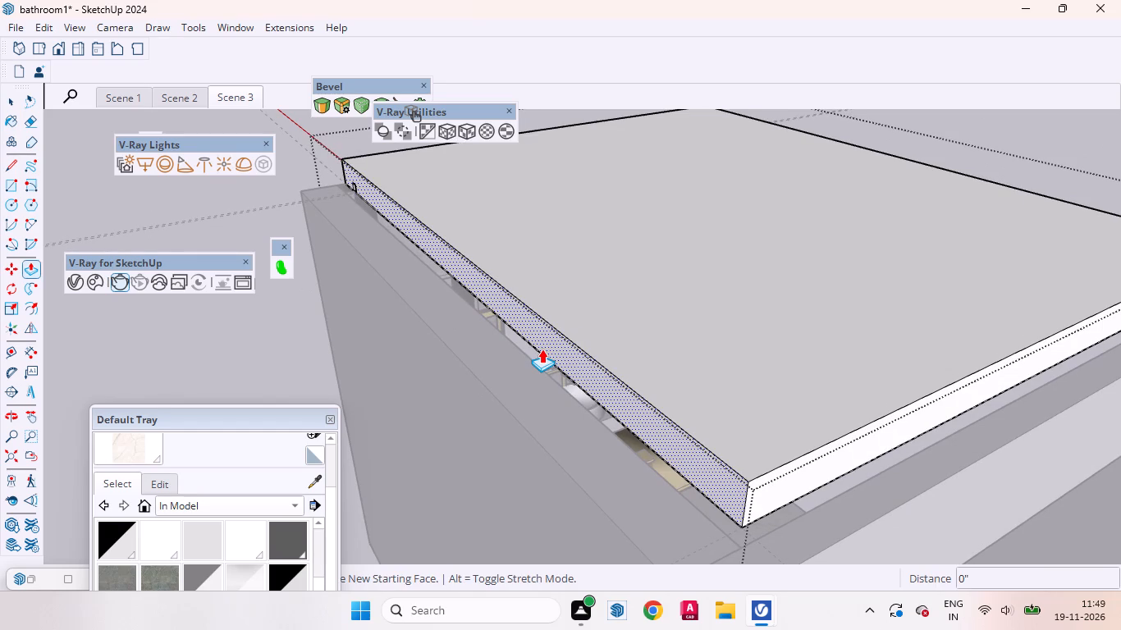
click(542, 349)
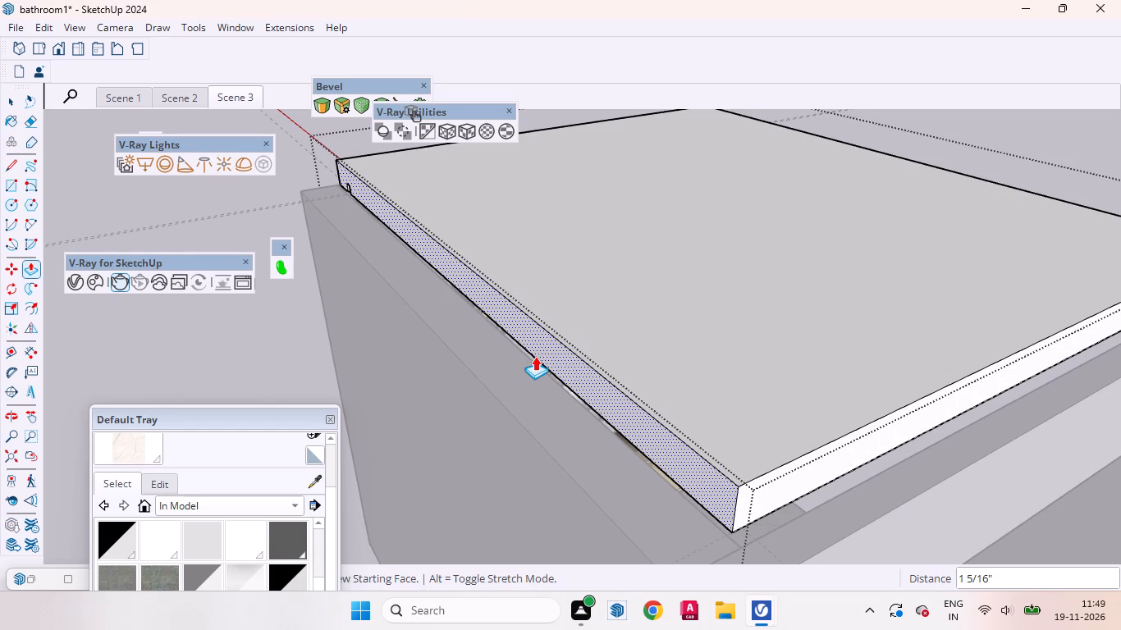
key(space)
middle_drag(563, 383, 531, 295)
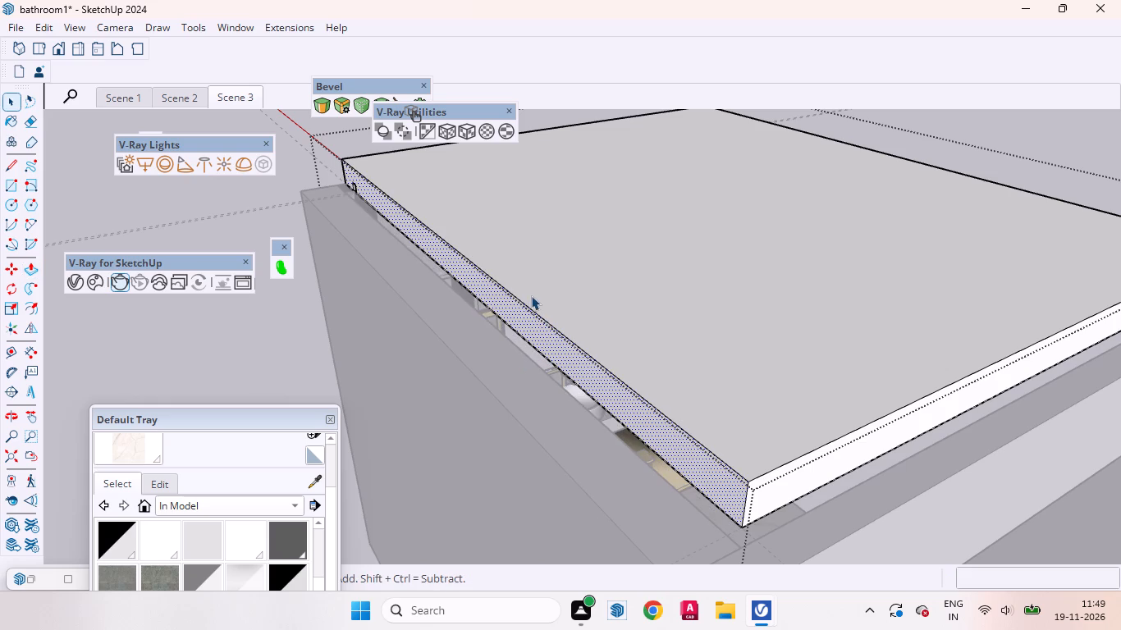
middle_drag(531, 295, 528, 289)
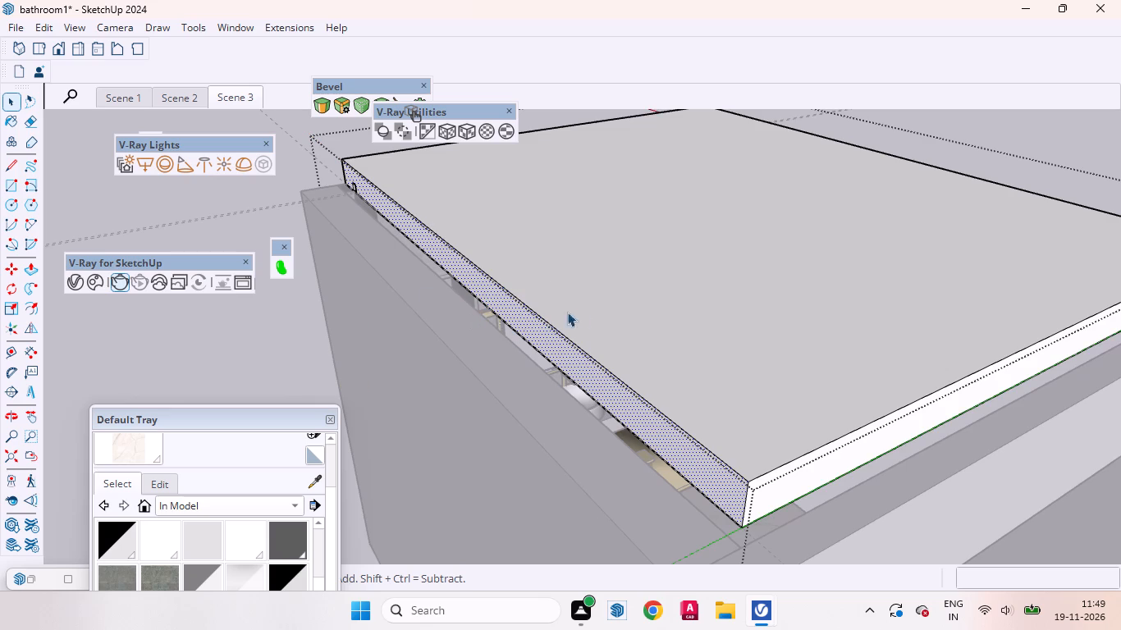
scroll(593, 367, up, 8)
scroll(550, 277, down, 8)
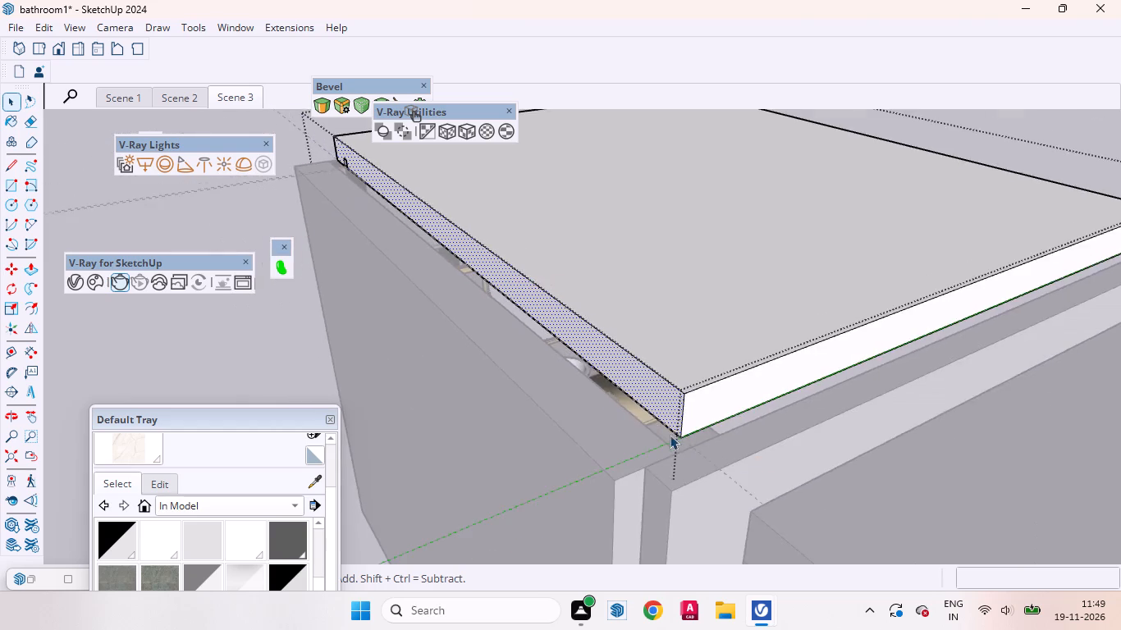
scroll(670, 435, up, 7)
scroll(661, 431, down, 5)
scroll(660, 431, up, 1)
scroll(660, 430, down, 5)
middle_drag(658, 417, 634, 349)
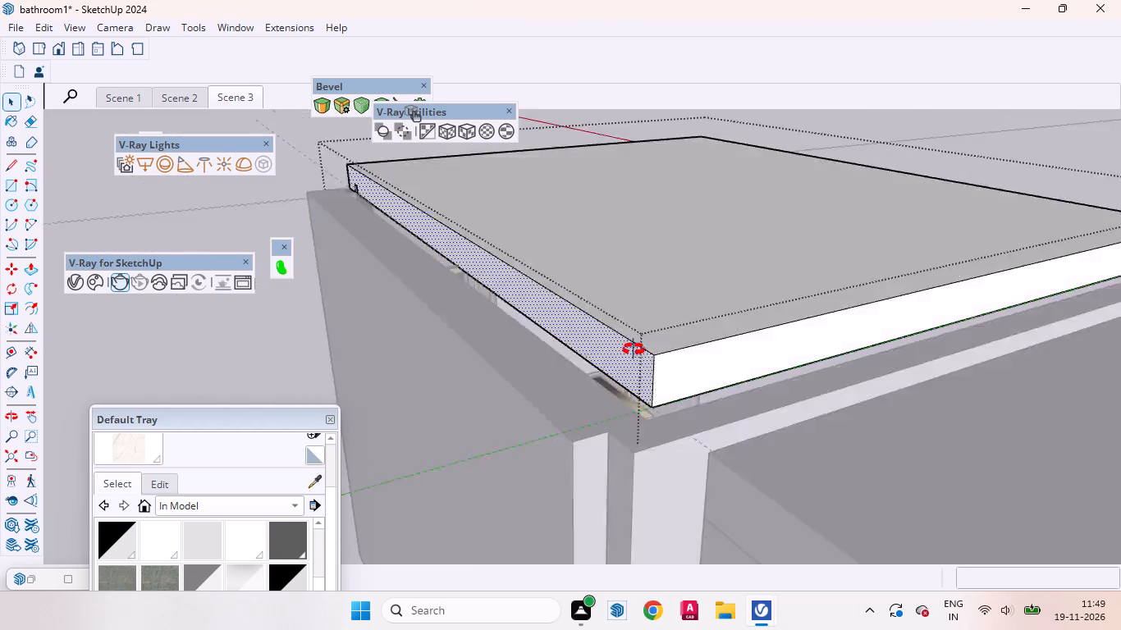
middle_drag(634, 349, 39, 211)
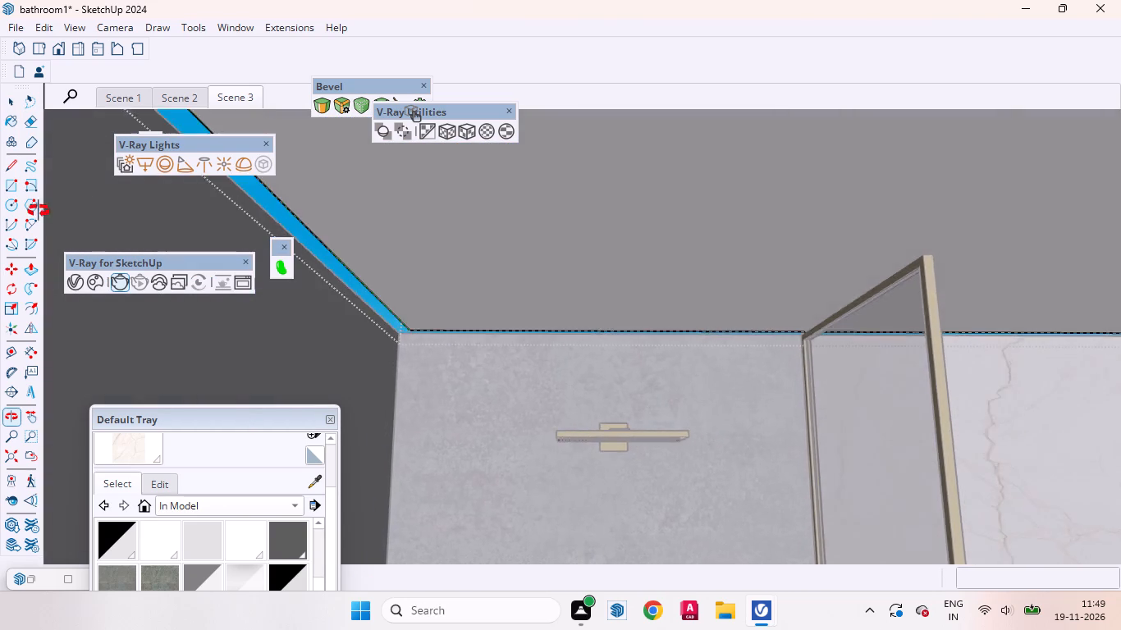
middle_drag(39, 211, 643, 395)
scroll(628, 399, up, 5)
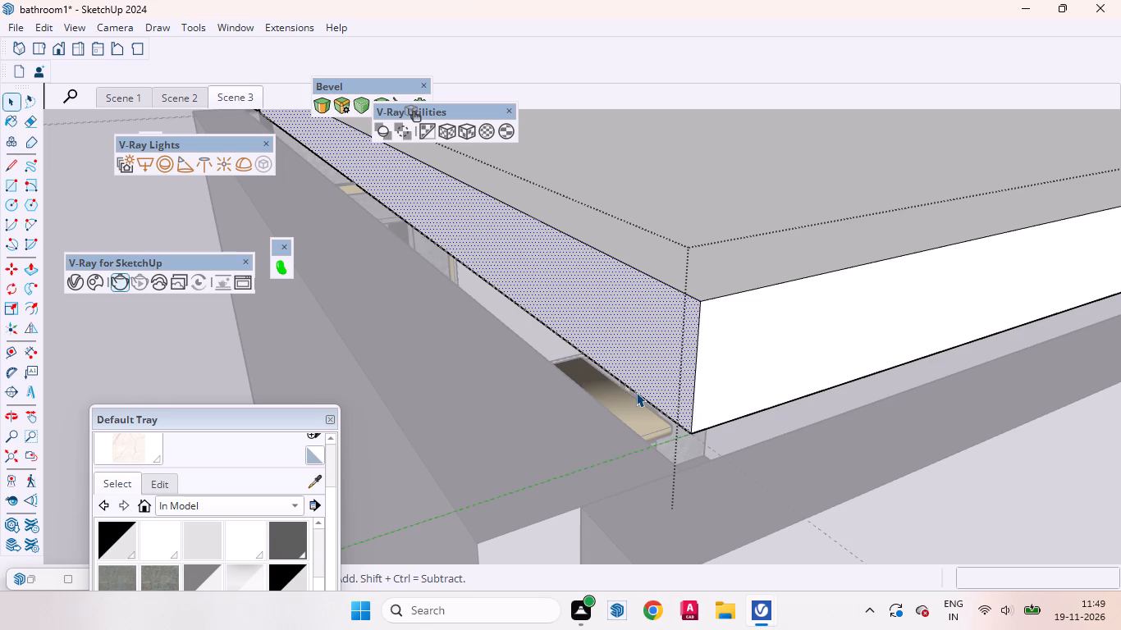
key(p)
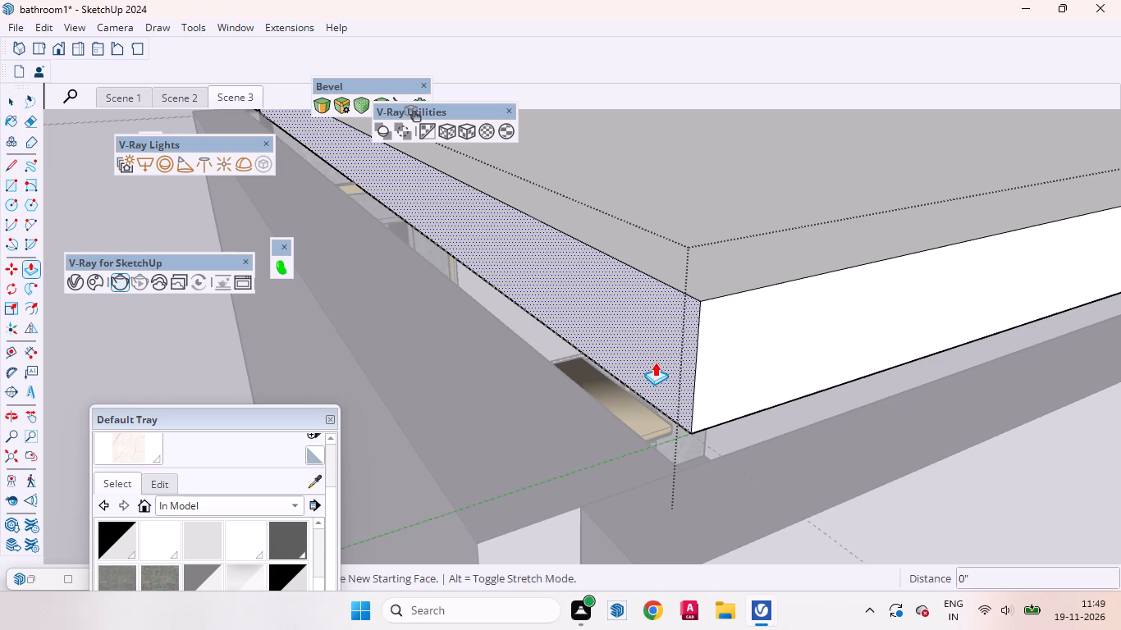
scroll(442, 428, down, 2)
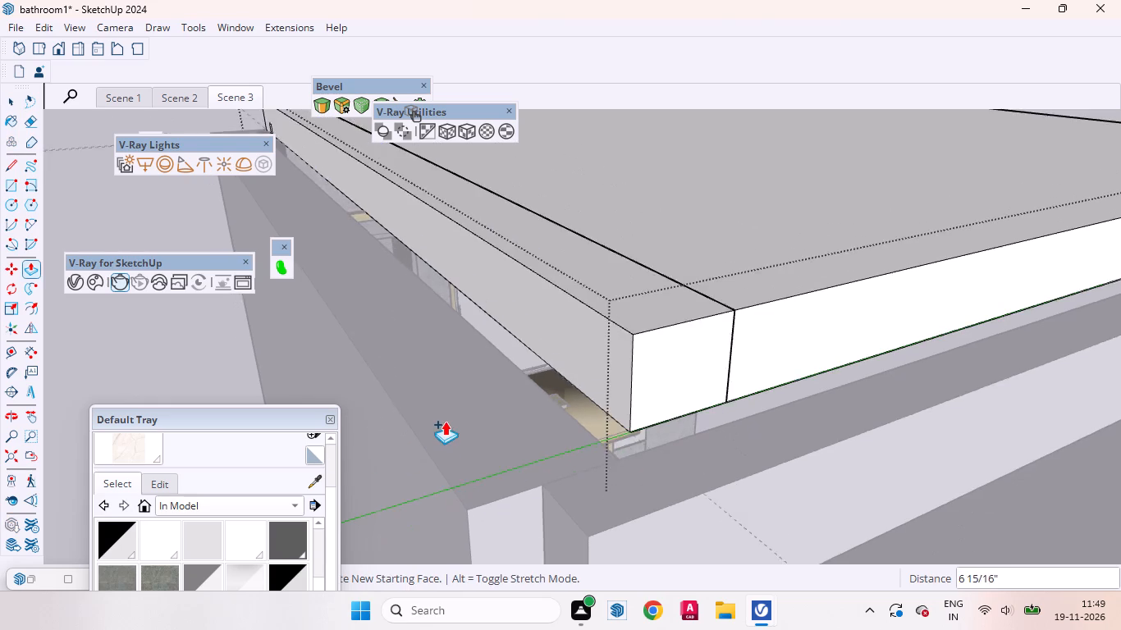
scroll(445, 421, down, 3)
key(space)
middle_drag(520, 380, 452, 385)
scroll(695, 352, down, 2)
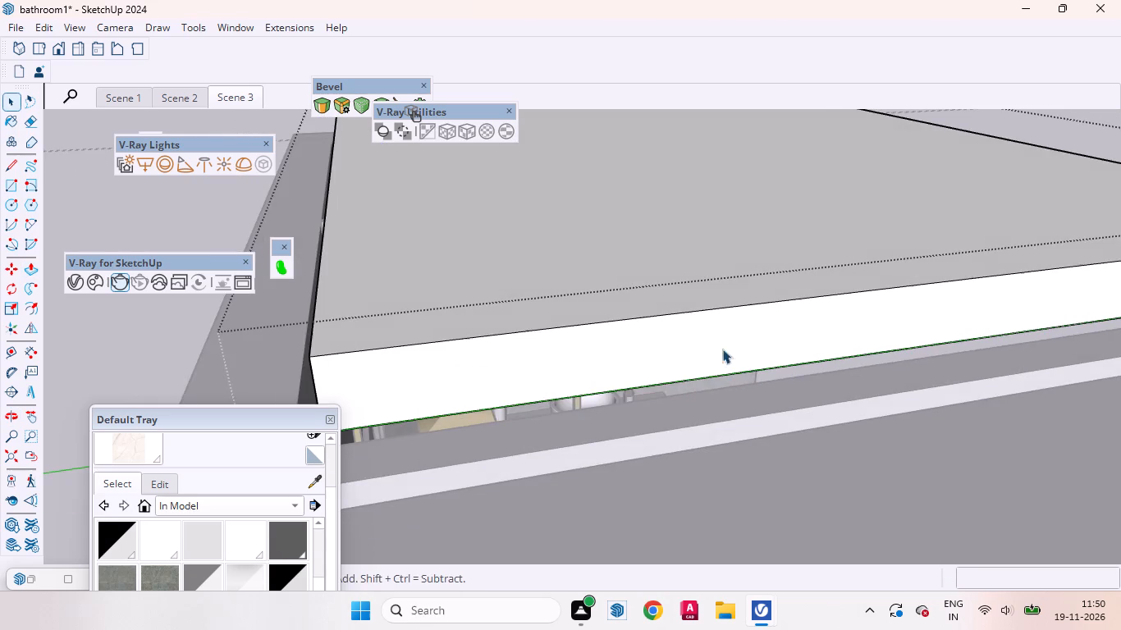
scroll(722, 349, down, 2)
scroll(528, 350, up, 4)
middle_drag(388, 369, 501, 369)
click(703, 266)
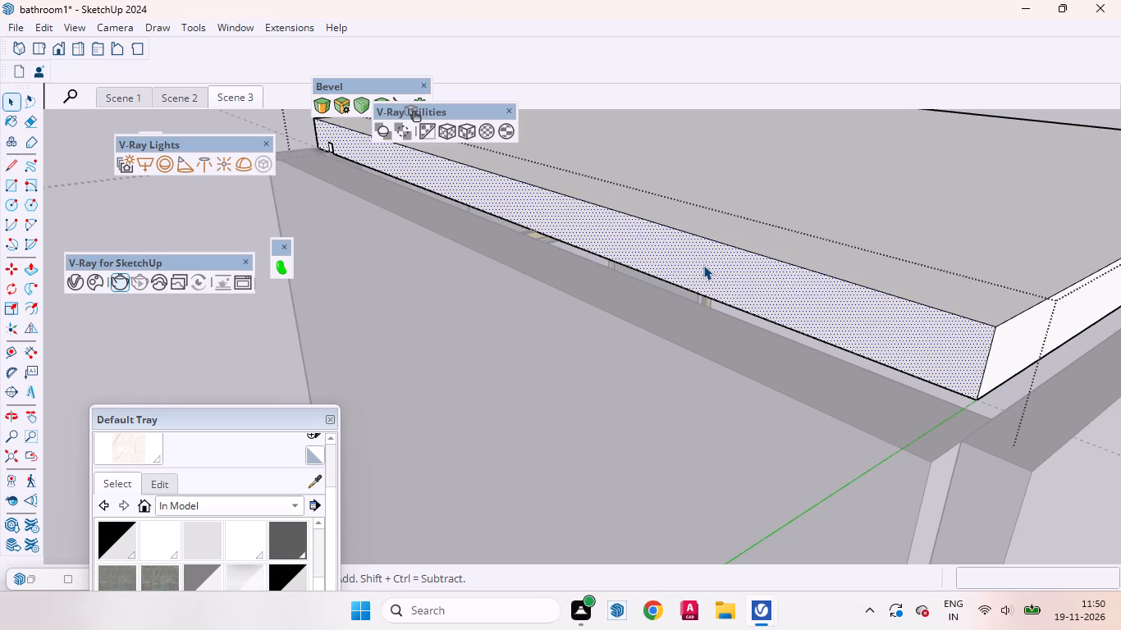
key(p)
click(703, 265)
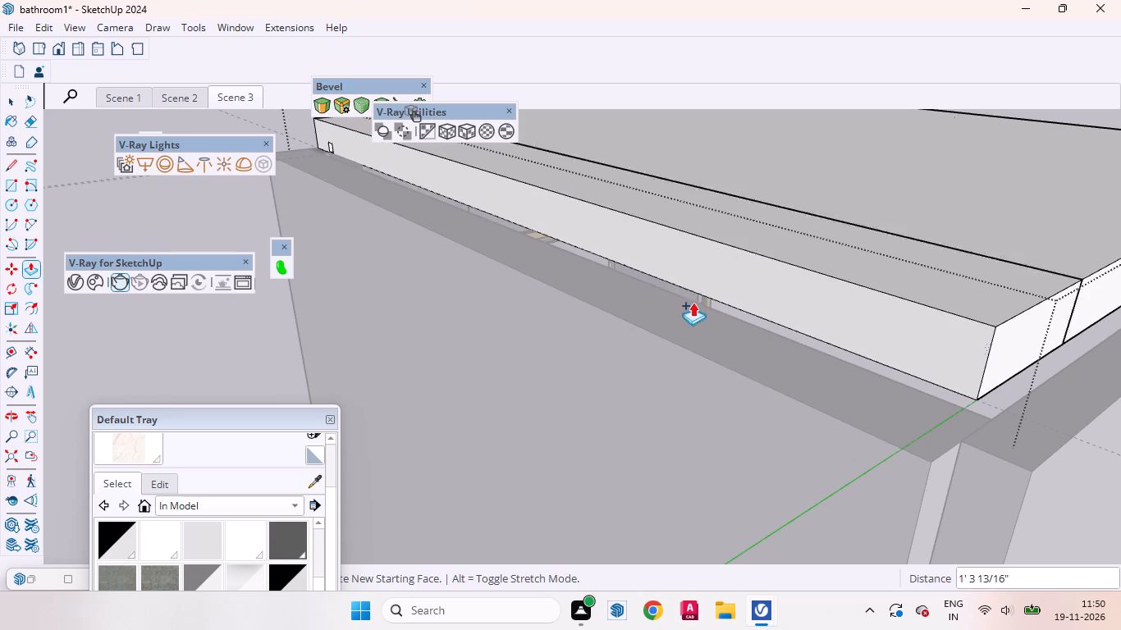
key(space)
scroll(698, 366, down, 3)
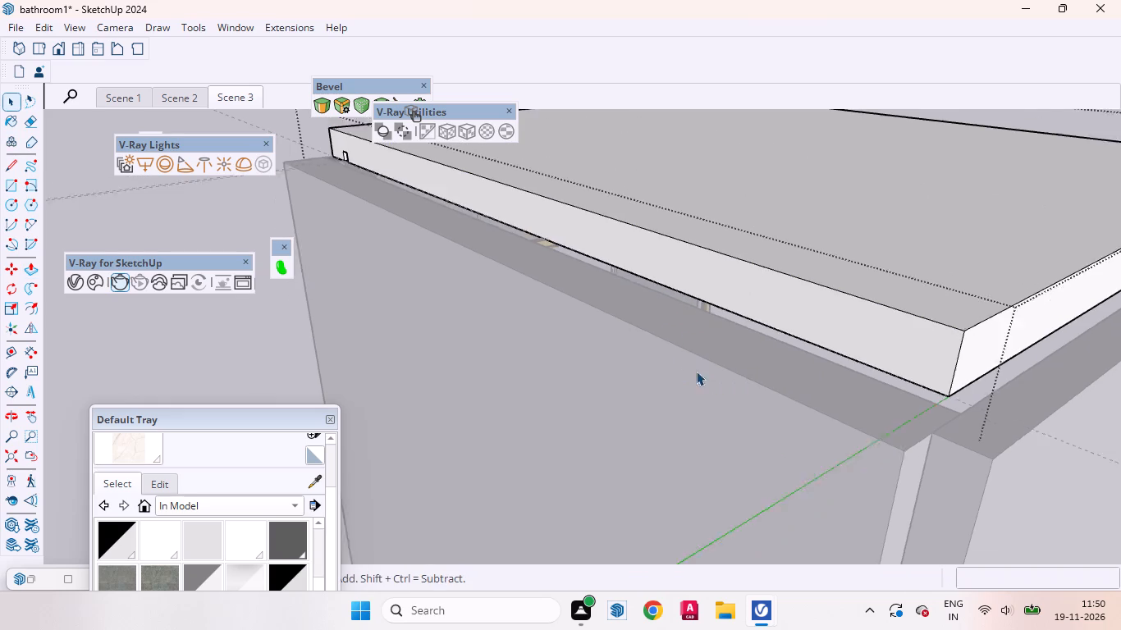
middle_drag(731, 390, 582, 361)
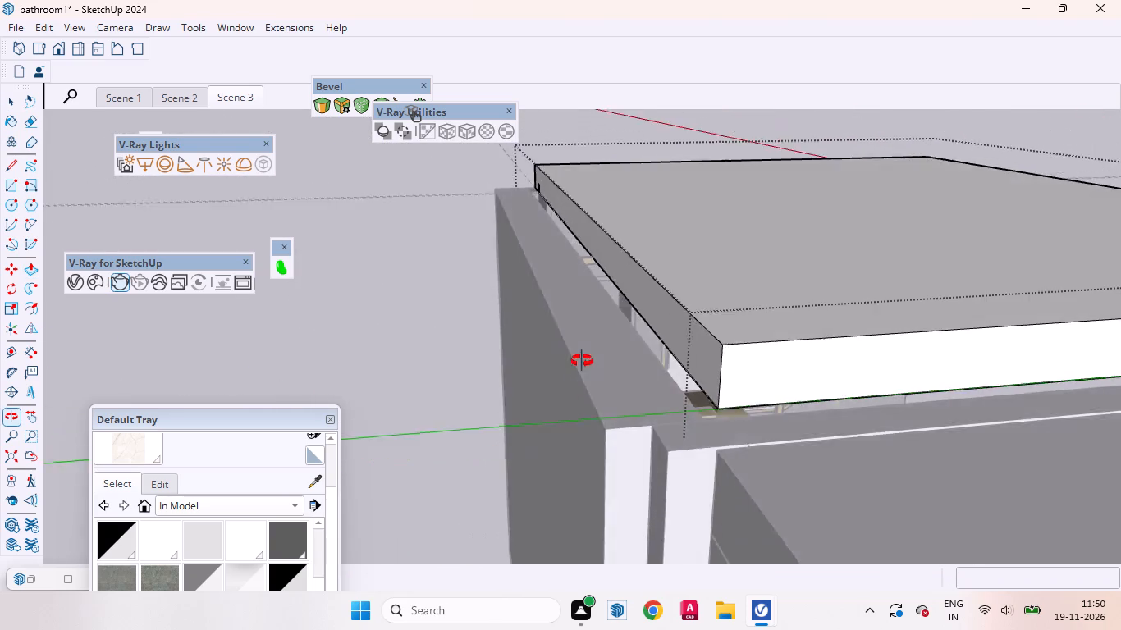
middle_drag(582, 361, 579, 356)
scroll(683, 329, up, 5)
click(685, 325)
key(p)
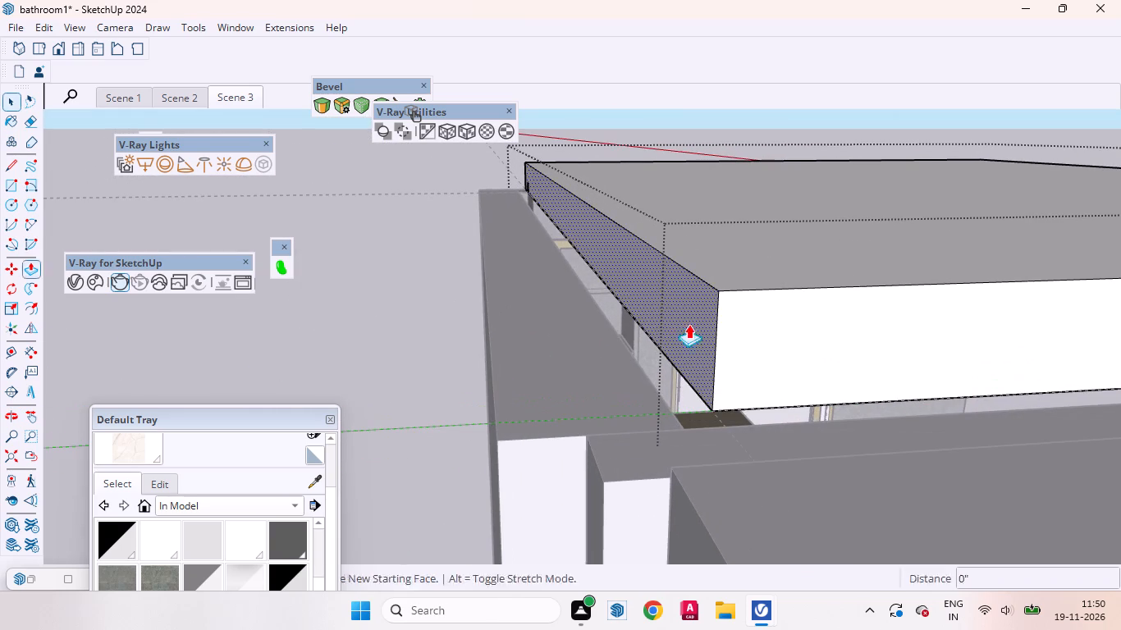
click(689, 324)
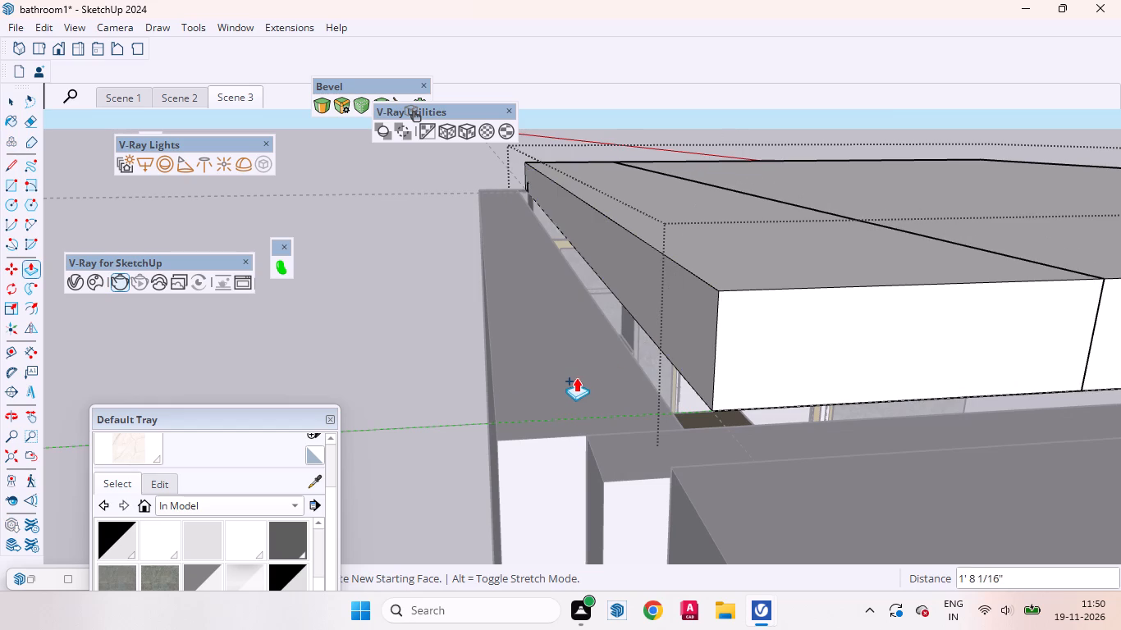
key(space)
Push/Pull the ceiling slab's marble-wall side face out 10 1/2" to the outer face of that wall.
scroll(626, 392, down, 4)
middle_drag(614, 418, 1111, 555)
scroll(525, 376, down, 2)
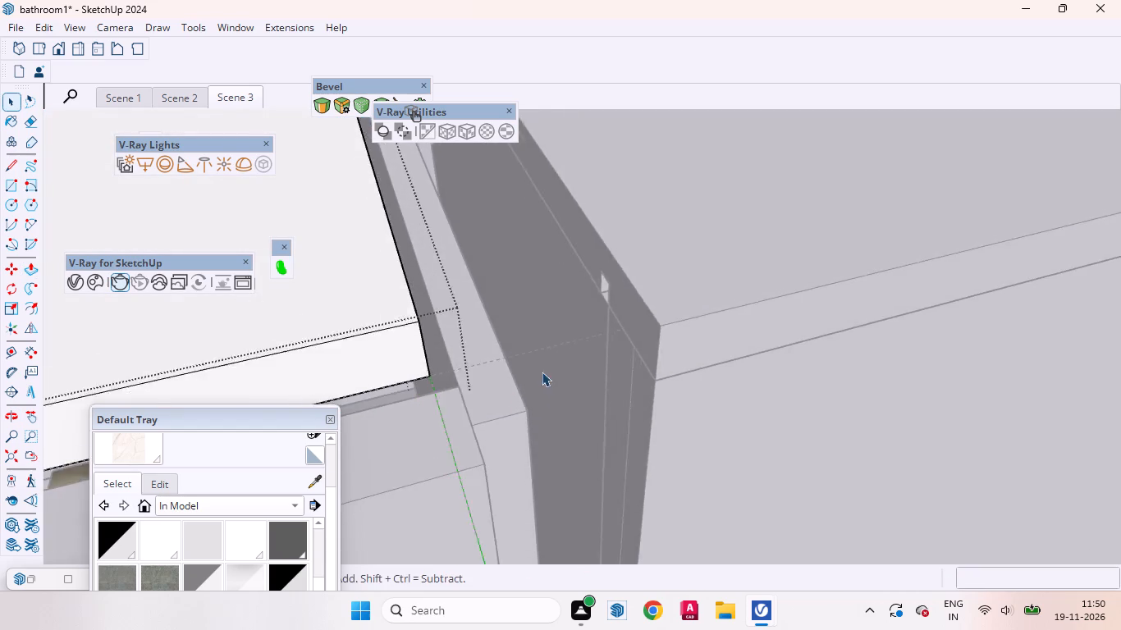
scroll(542, 372, down, 7)
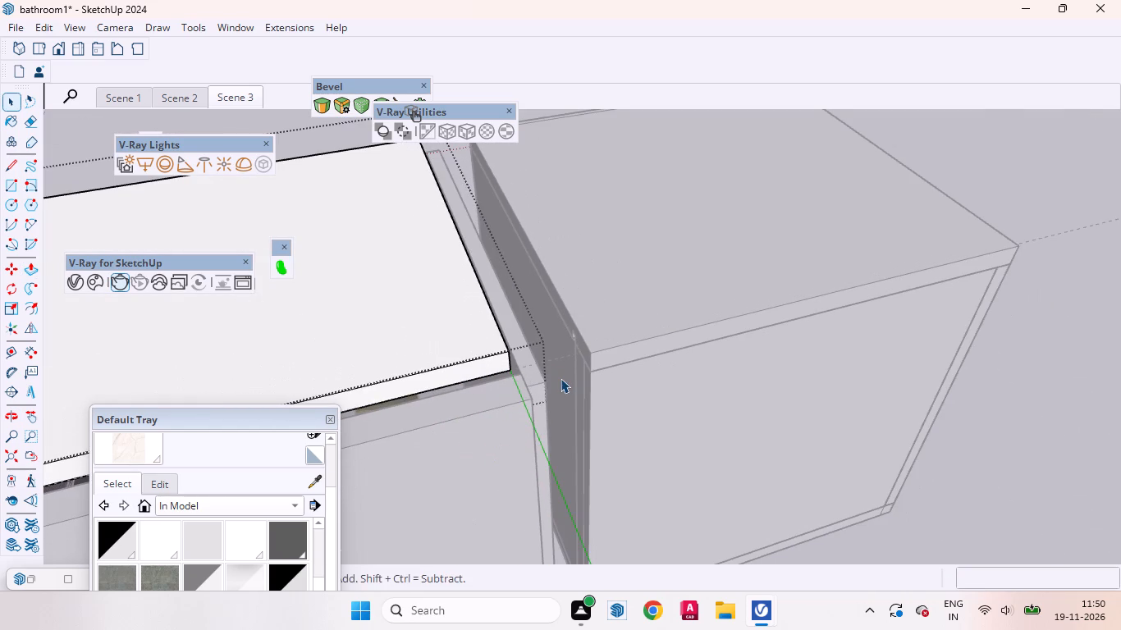
scroll(620, 396, down, 10)
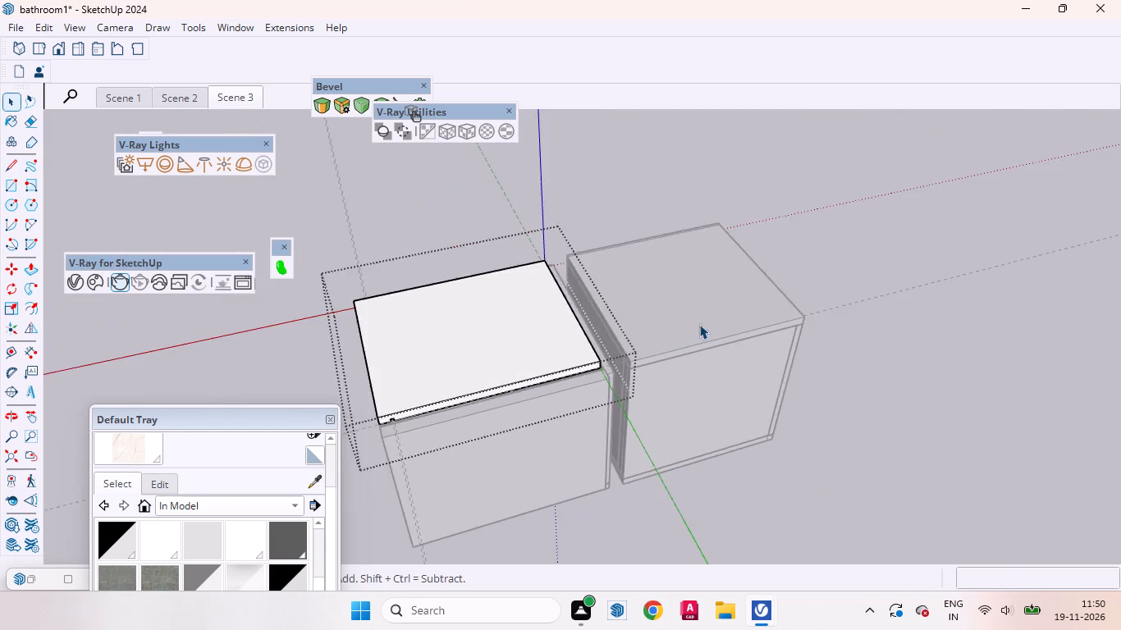
scroll(699, 324, down, 3)
middle_drag(542, 413, 705, 440)
scroll(557, 427, up, 10)
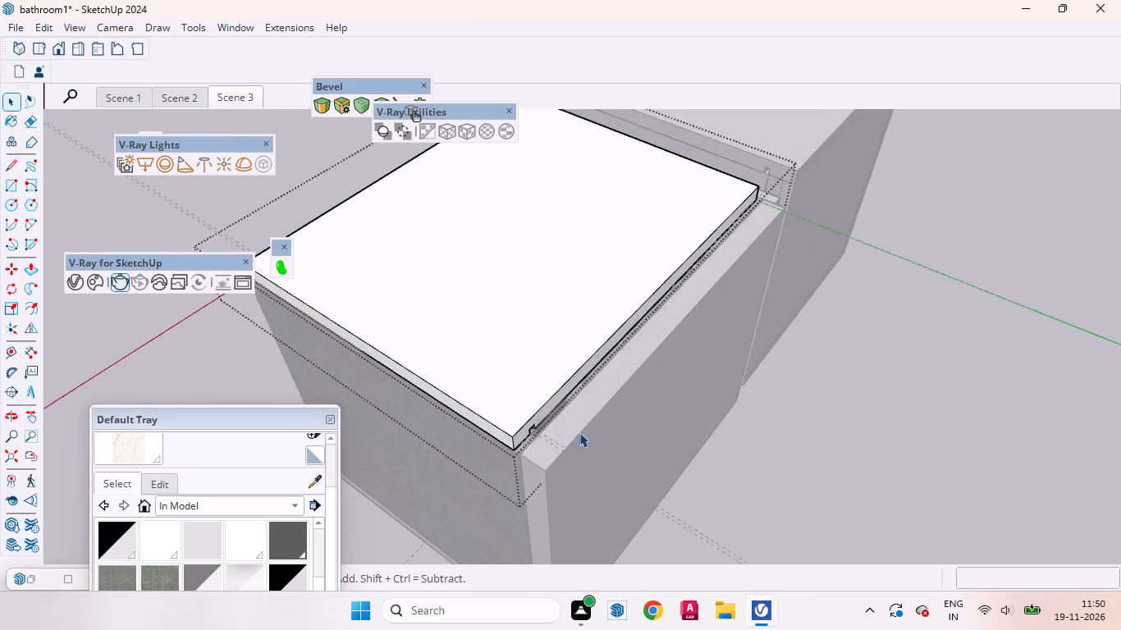
scroll(579, 432, up, 10)
middle_drag(549, 413, 551, 278)
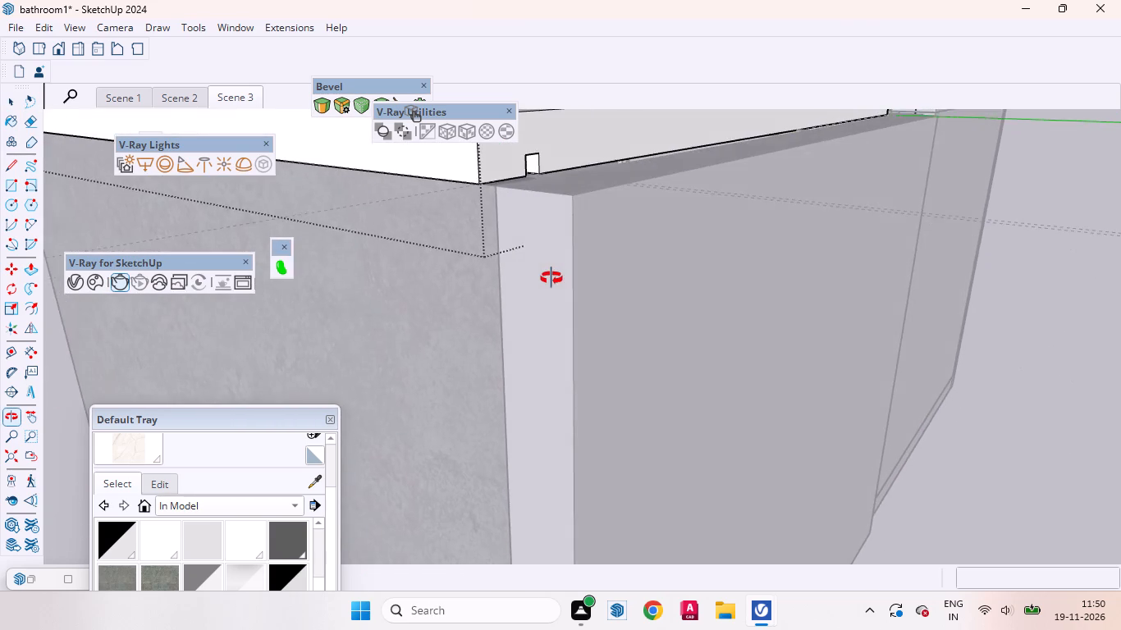
middle_drag(551, 278, 584, 431)
scroll(586, 370, up, 6)
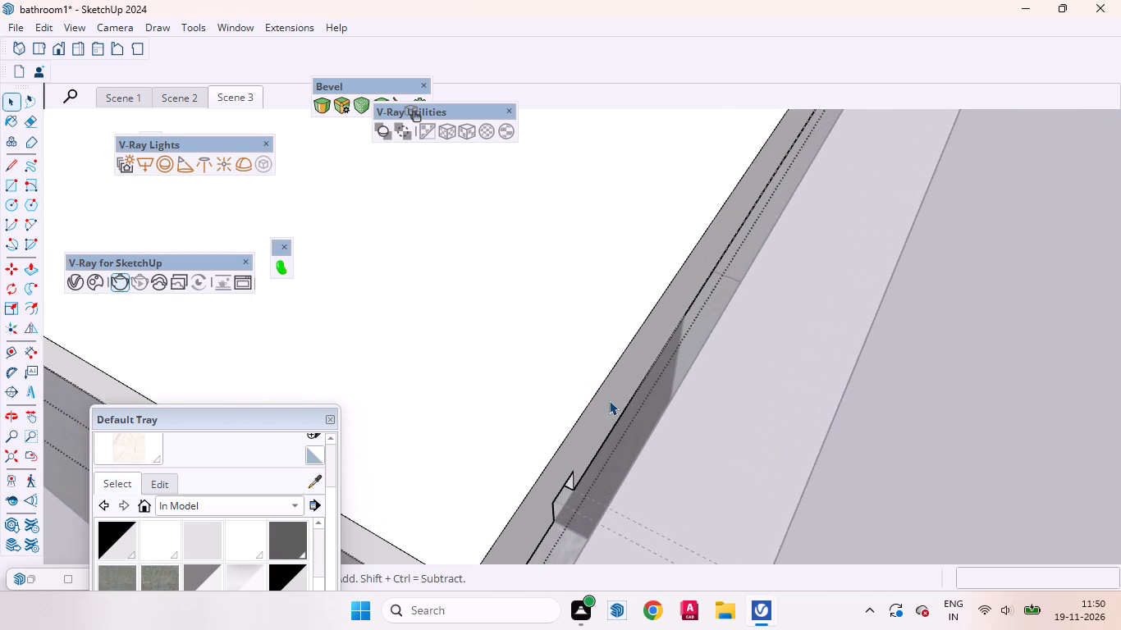
click(609, 400)
scroll(551, 388, down, 7)
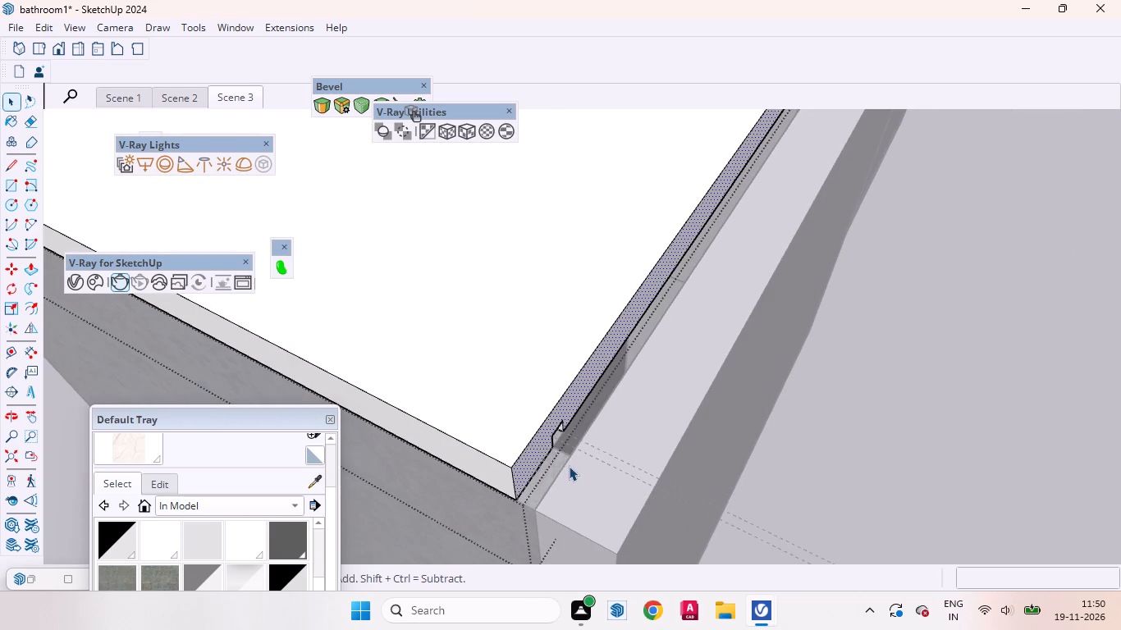
key(p)
click(530, 463)
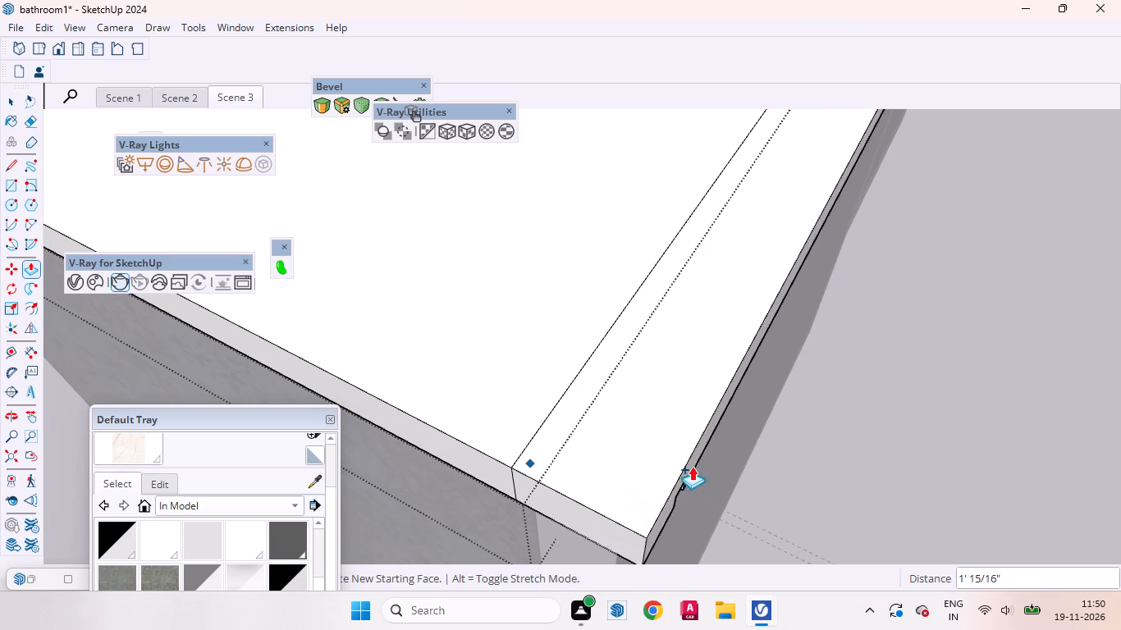
middle_drag(649, 475, 498, 239)
click(475, 290)
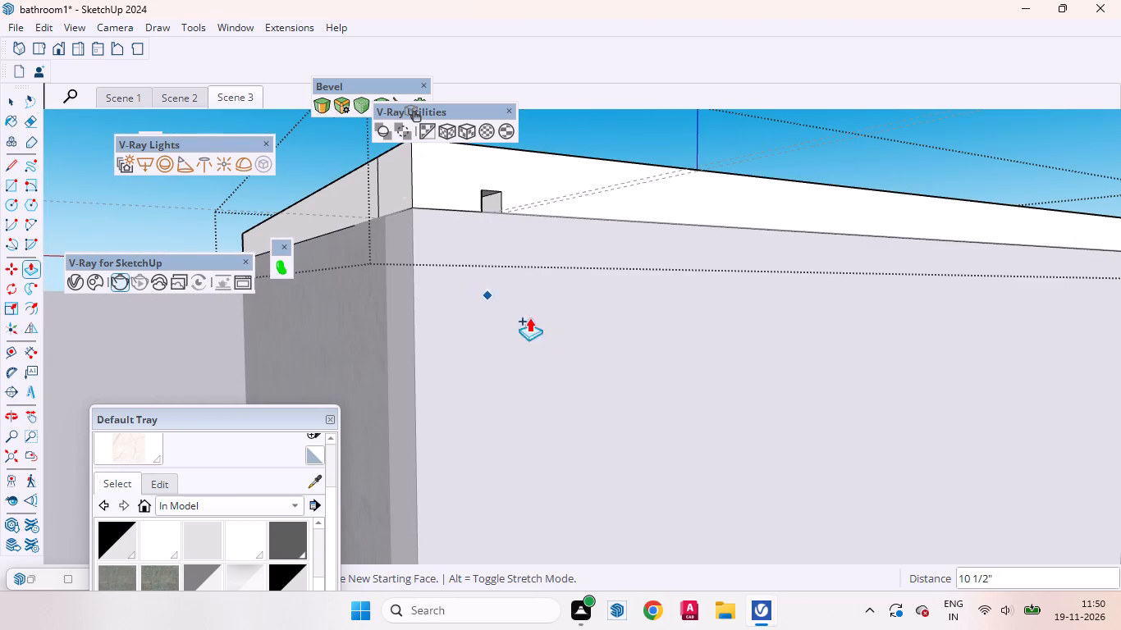
key(space)
Copy the slab's underside edge along the marble wall 2" outward across the new overhang.
scroll(489, 145, up, 1)
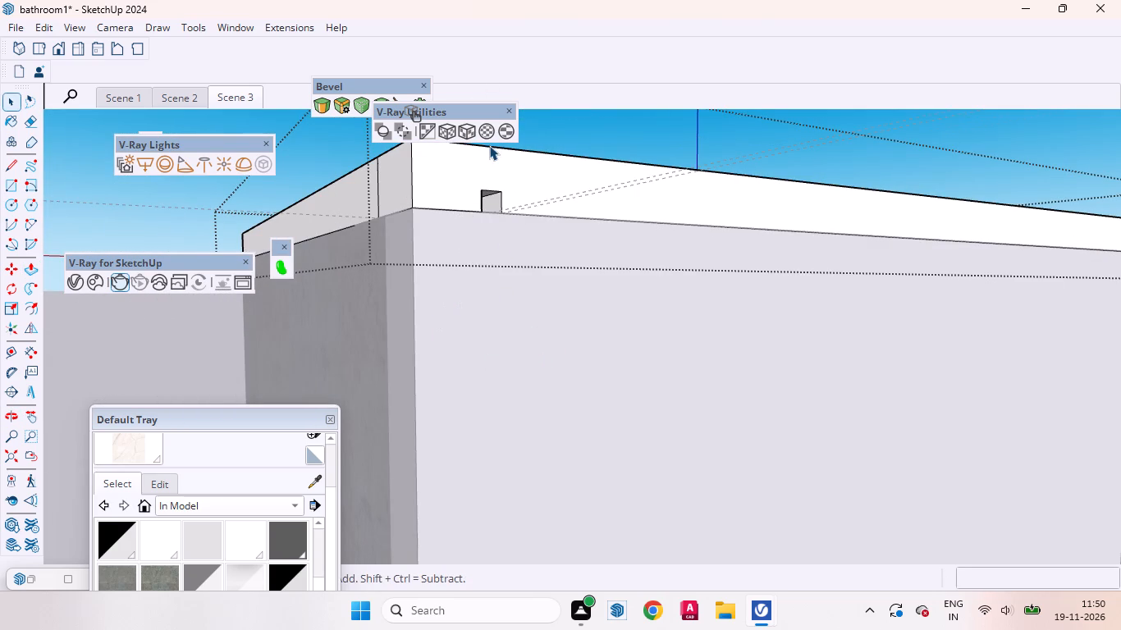
scroll(489, 145, up, 7)
scroll(492, 164, down, 6)
middle_drag(642, 205, 595, 244)
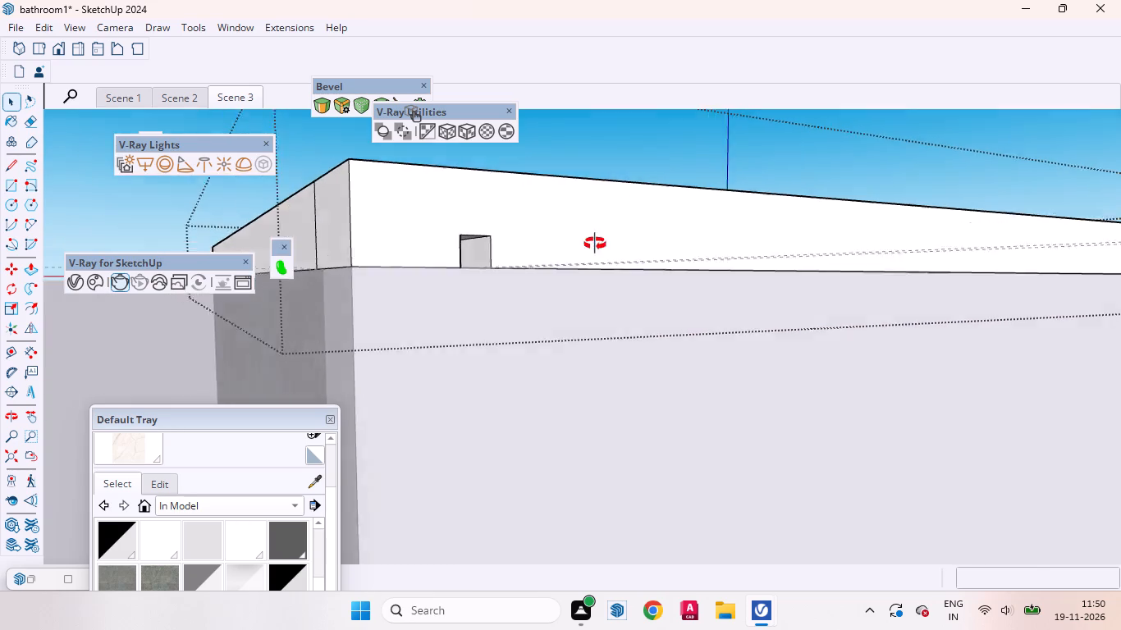
middle_drag(595, 244, 289, 361)
scroll(328, 304, down, 15)
scroll(322, 280, up, 1)
scroll(322, 280, down, 6)
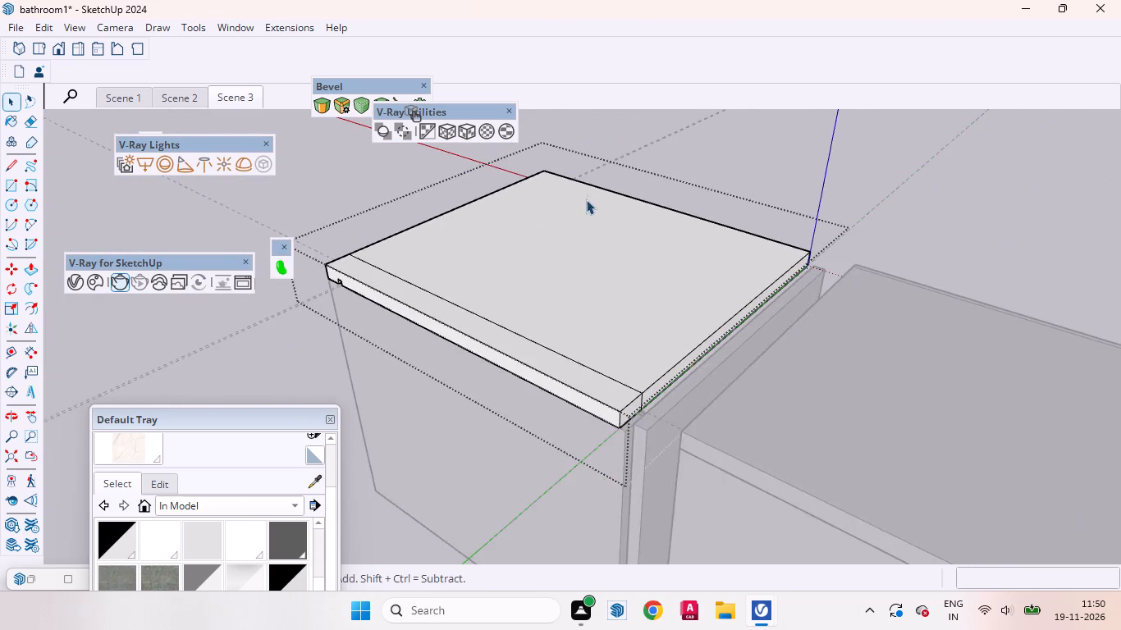
scroll(587, 194, up, 4)
middle_drag(703, 201, 69, 0)
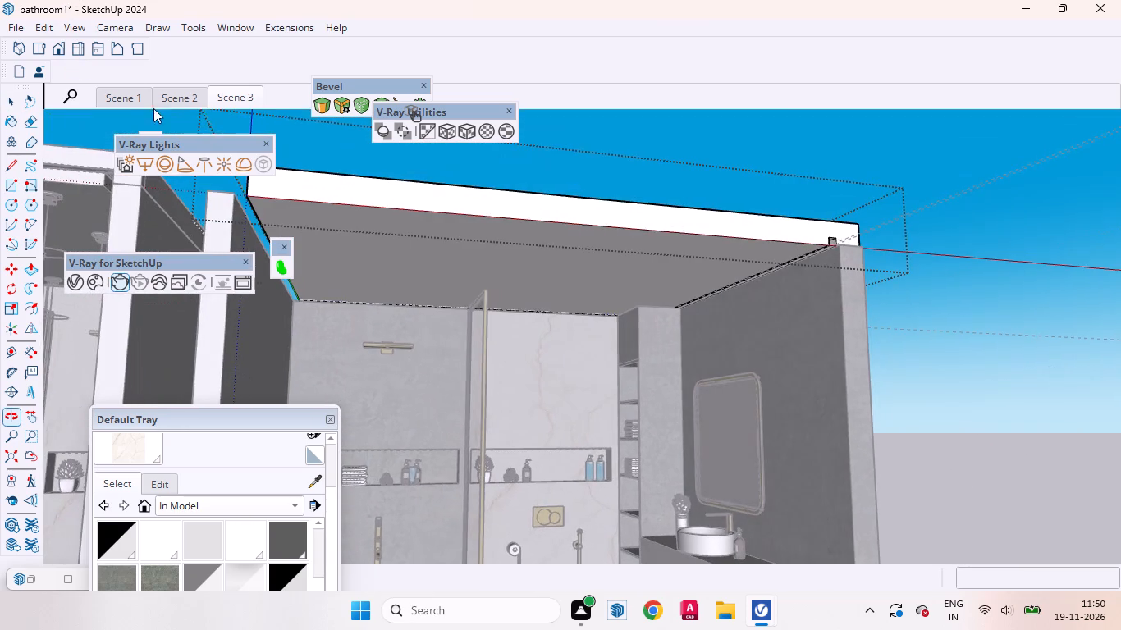
scroll(526, 395, up, 18)
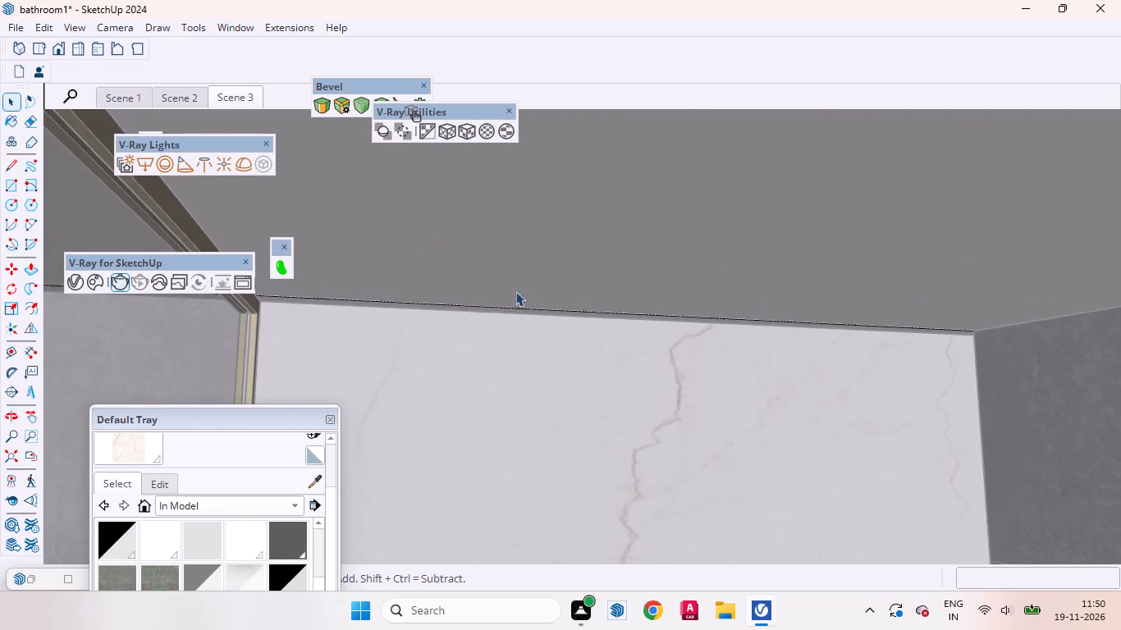
middle_drag(514, 289, 373, 198)
click(442, 212)
scroll(431, 223, up, 1)
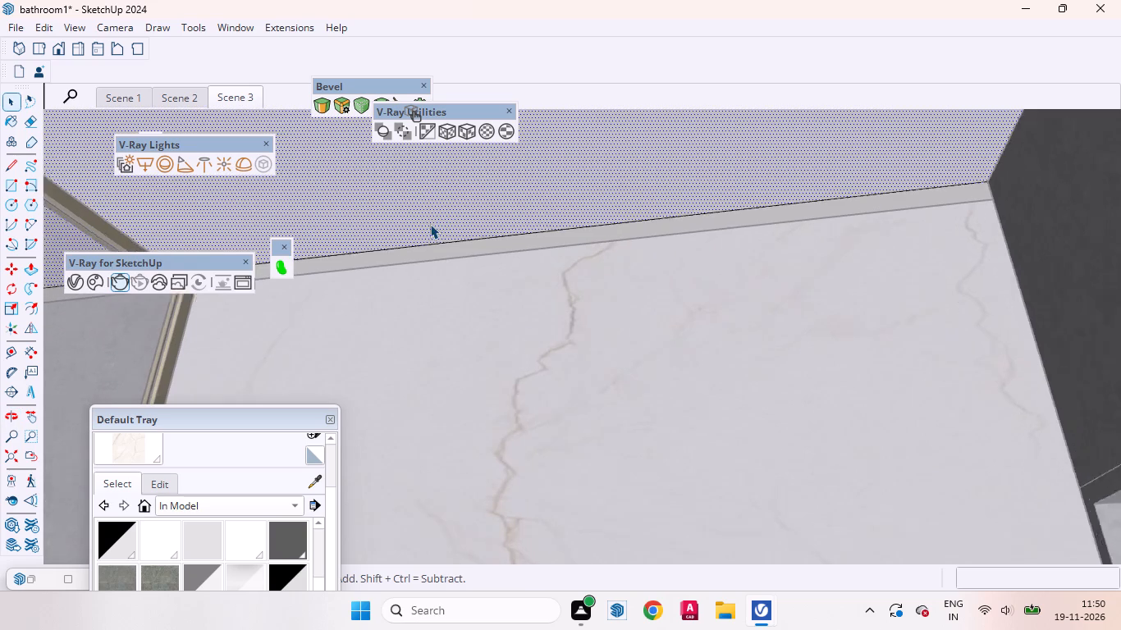
scroll(430, 224, up, 7)
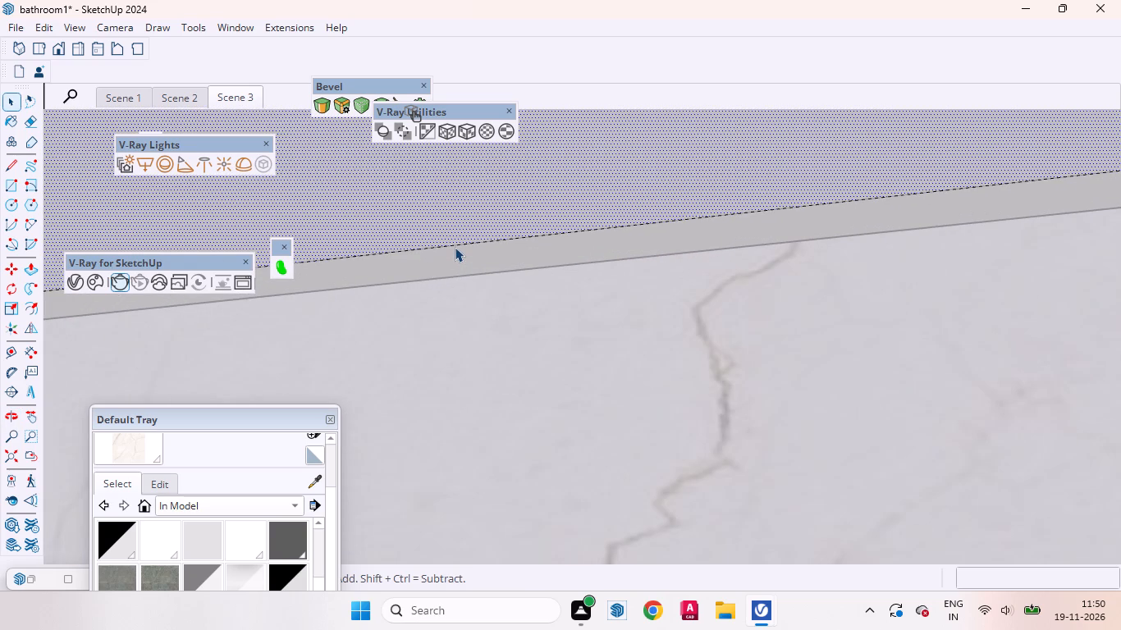
click(455, 247)
key(m)
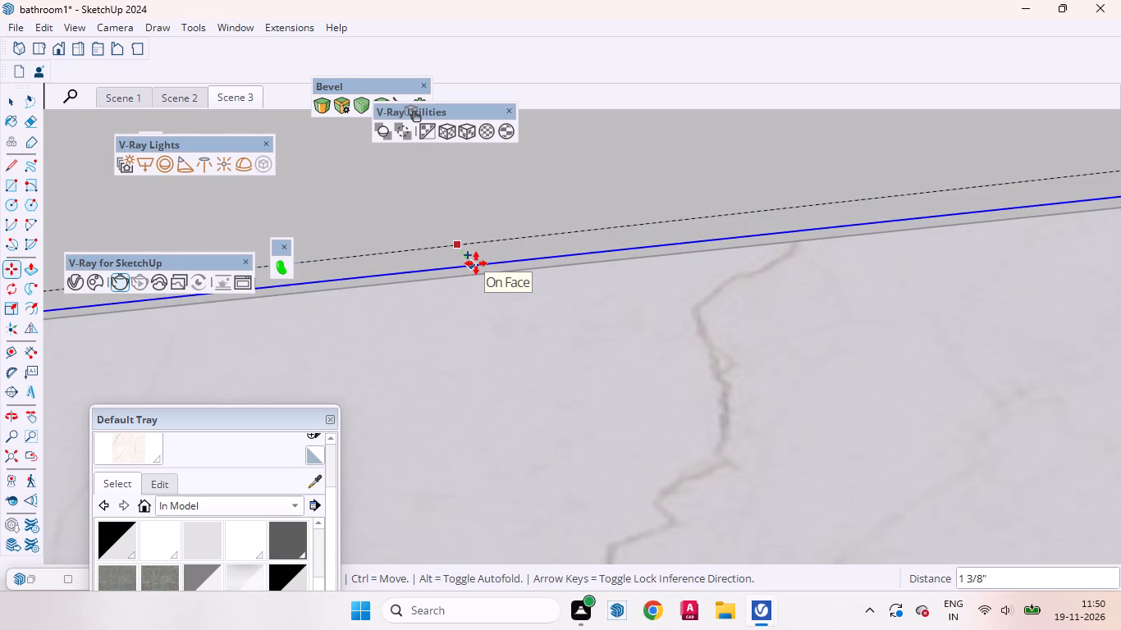
key(2)
key(Return)
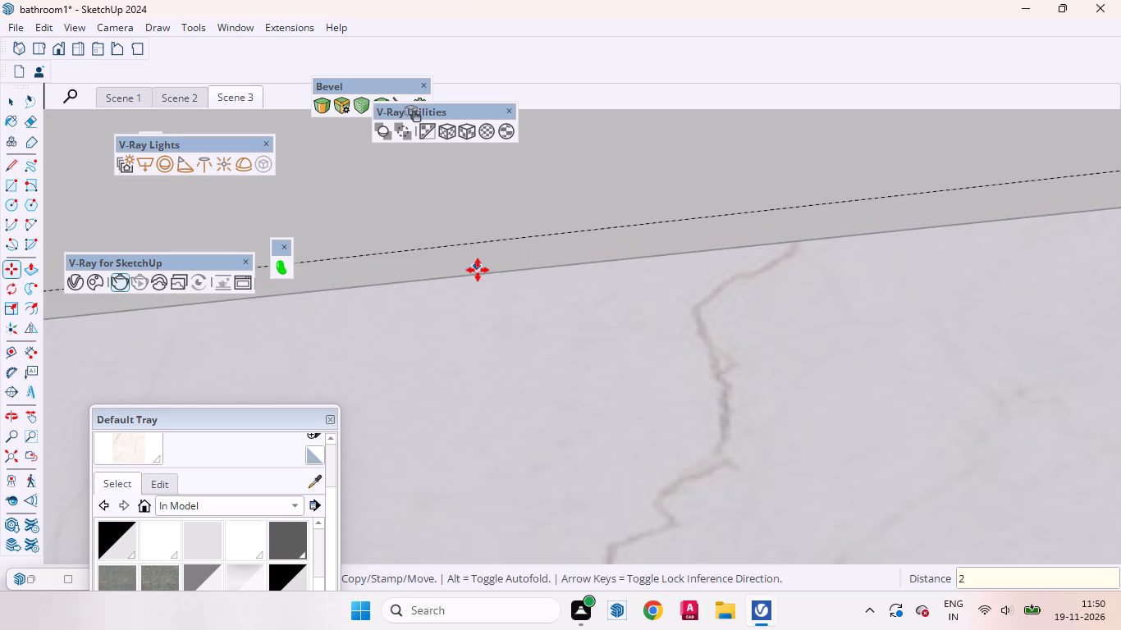
key(space)
Push/Pull the narrow underside strip along the marble wall 1" up into the slab to recess a groove.
click(479, 258)
key(p)
click(479, 258)
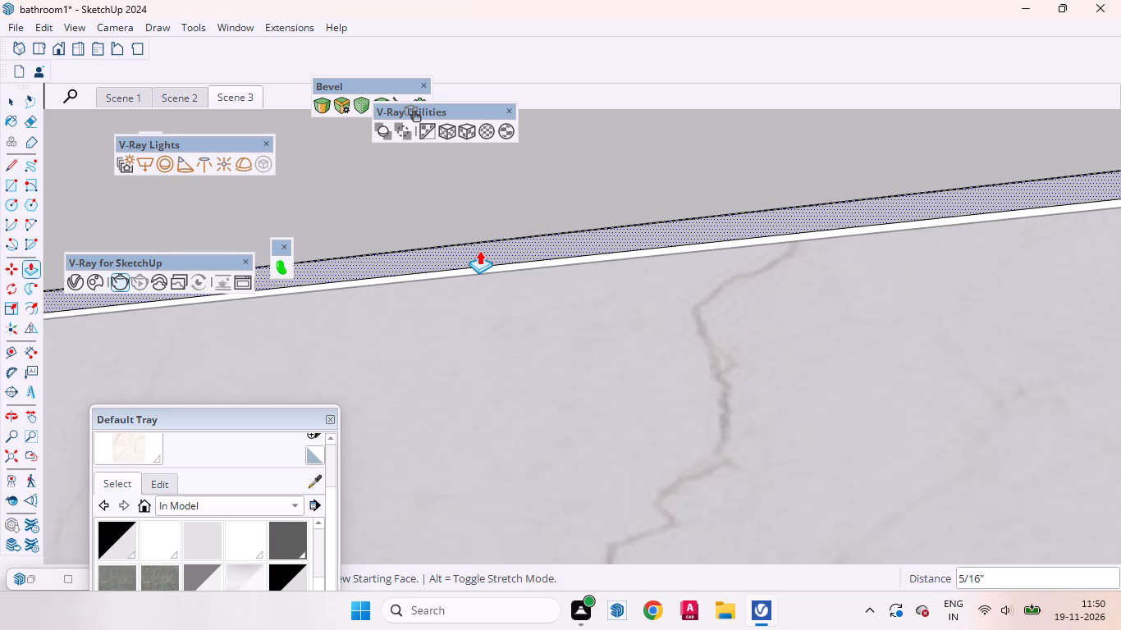
key(1)
key(Return)
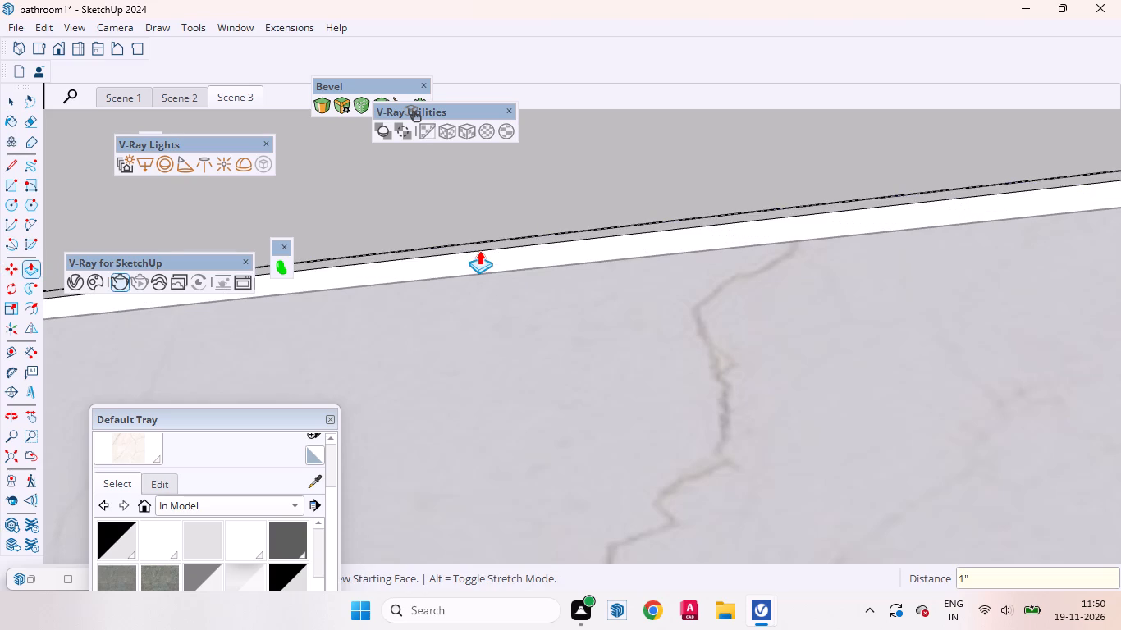
scroll(548, 313, down, 19)
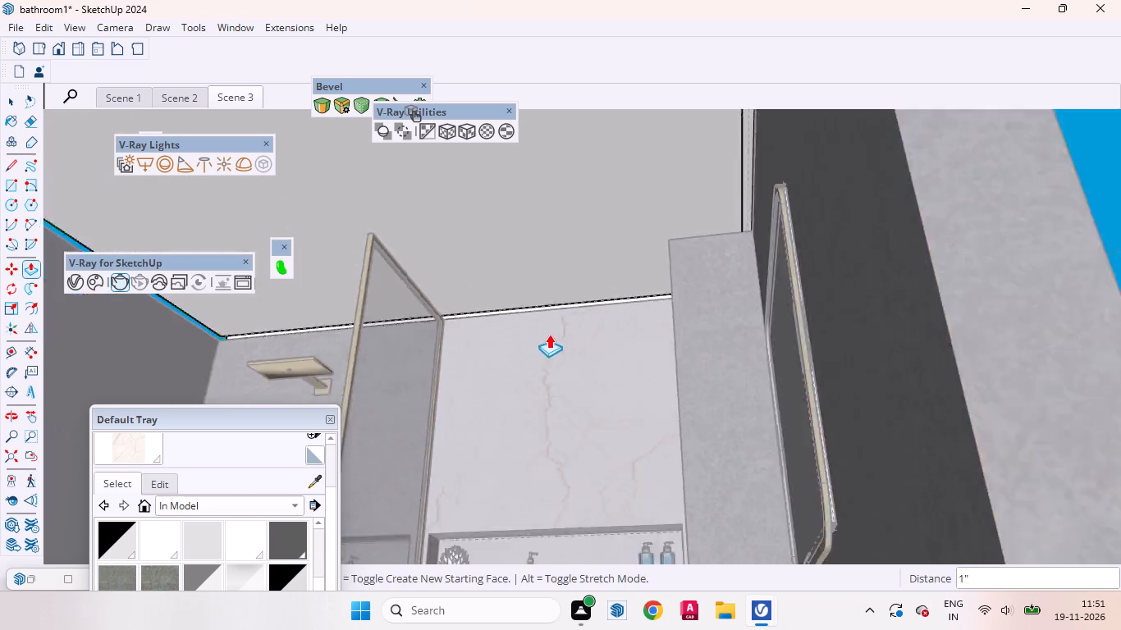
Measure the depth of the ceiling slab's existing side groove at its open front end.
scroll(549, 334, down, 13)
key(space)
scroll(576, 208, up, 8)
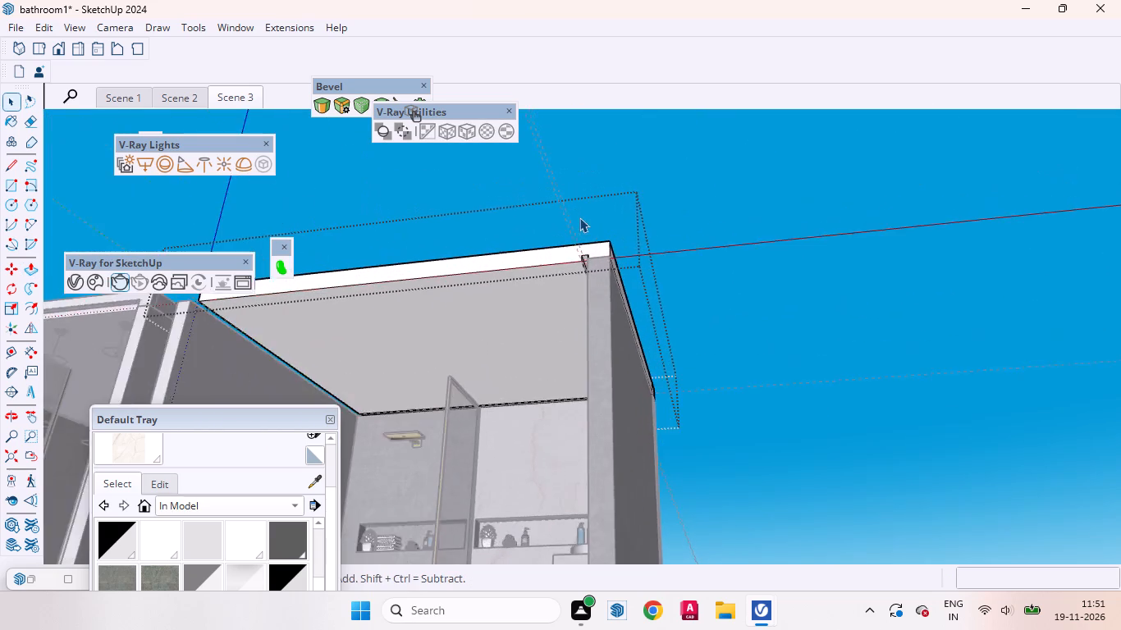
scroll(579, 217, up, 16)
middle_drag(625, 335, 679, 549)
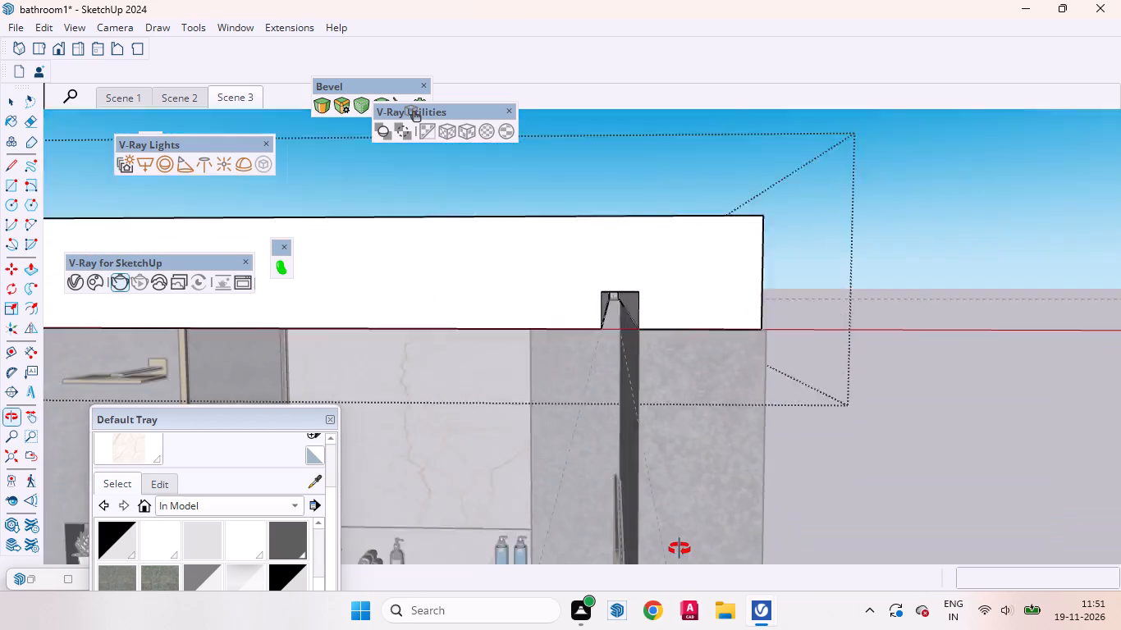
middle_drag(679, 549, 683, 555)
scroll(611, 327, up, 3)
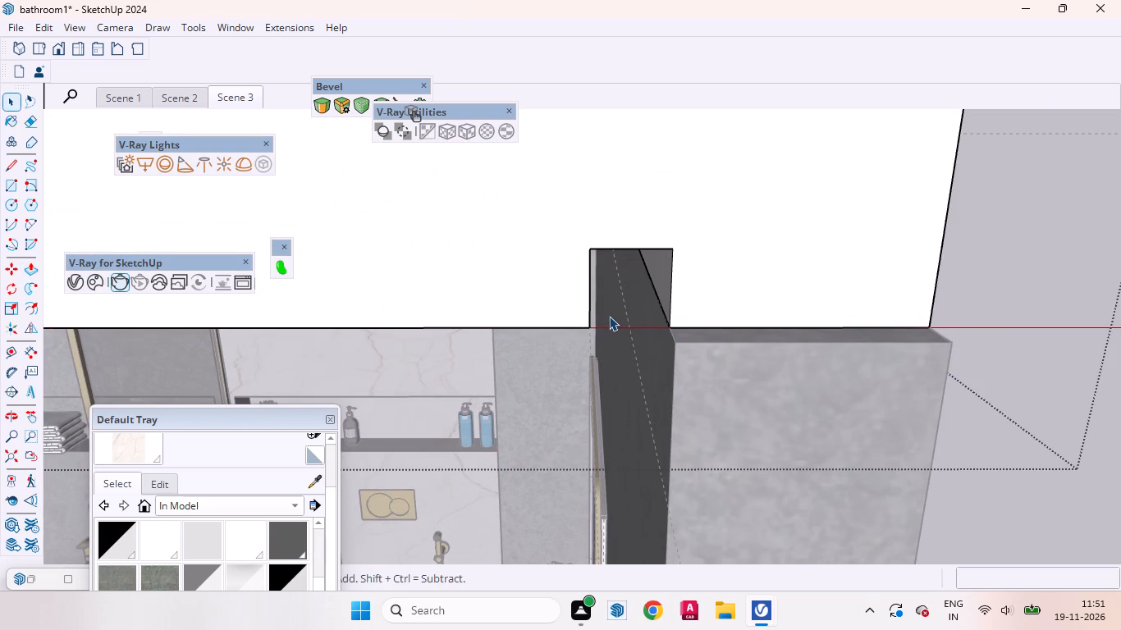
key(d)
click(589, 329)
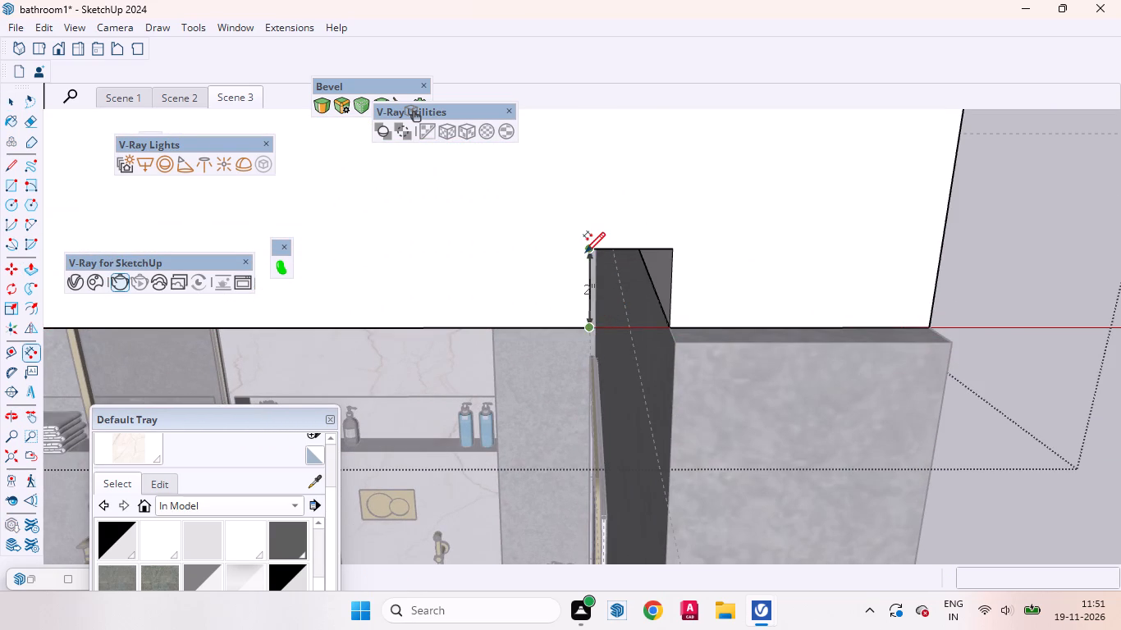
key(space)
Push/Pull the recessed strip along the marble wall another 1" up into the ceiling slab.
scroll(699, 281, down, 12)
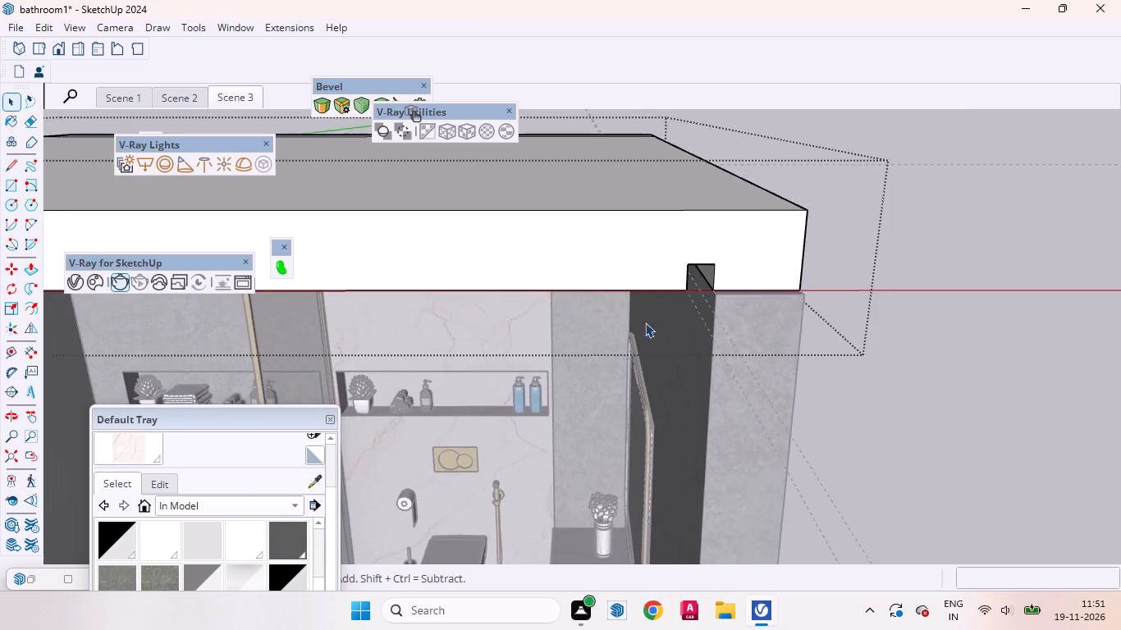
scroll(798, 291, down, 8)
middle_drag(691, 317, 689, 181)
scroll(548, 189, up, 20)
middle_drag(585, 278, 572, 199)
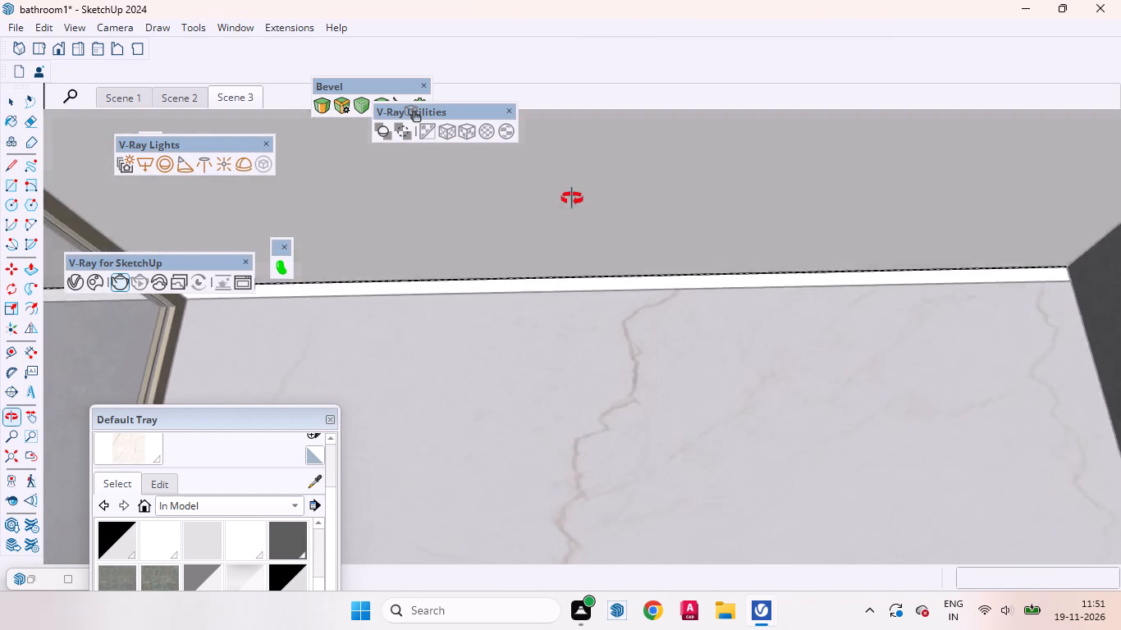
middle_drag(572, 199, 312, 241)
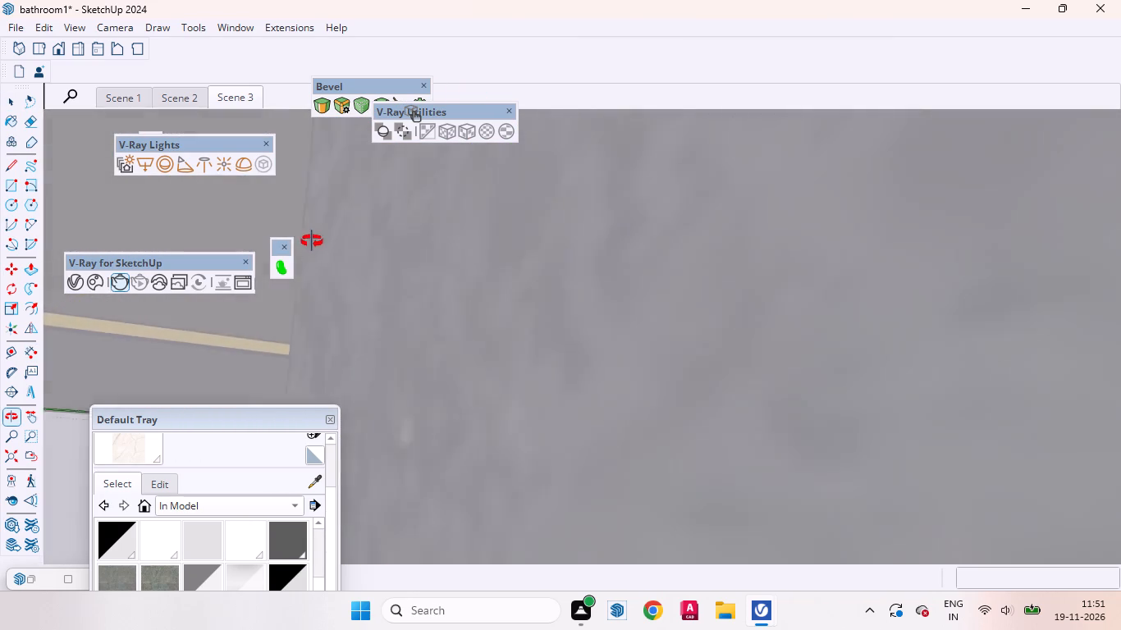
middle_drag(312, 241, 488, 126)
scroll(562, 316, up, 11)
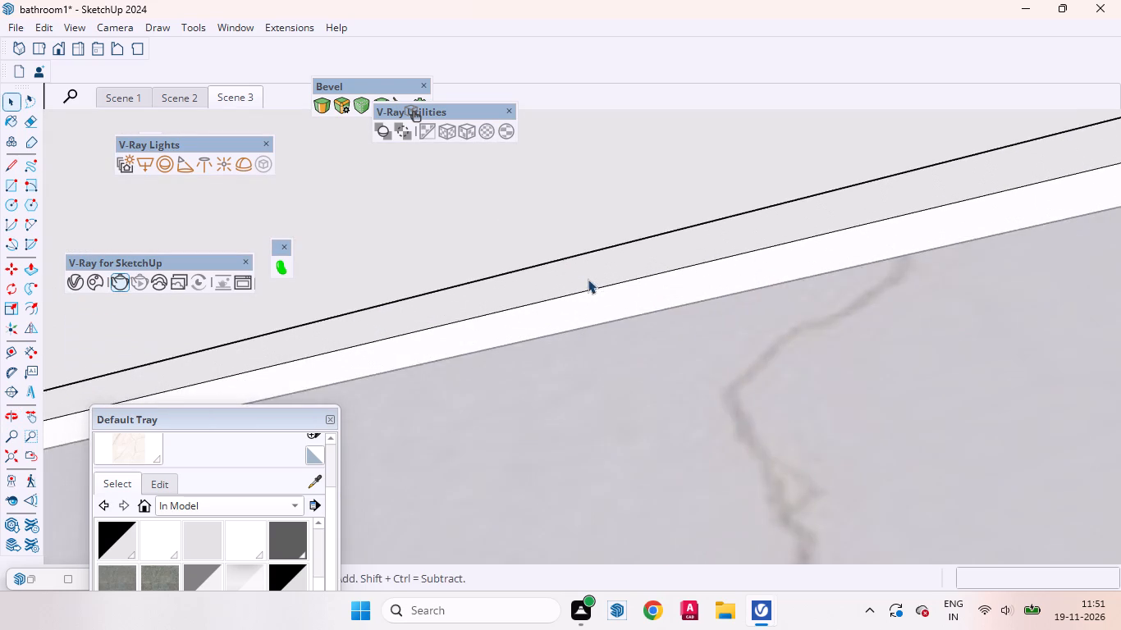
scroll(588, 279, up, 2)
middle_drag(605, 294, 627, 330)
click(630, 320)
middle_drag(628, 312, 599, 275)
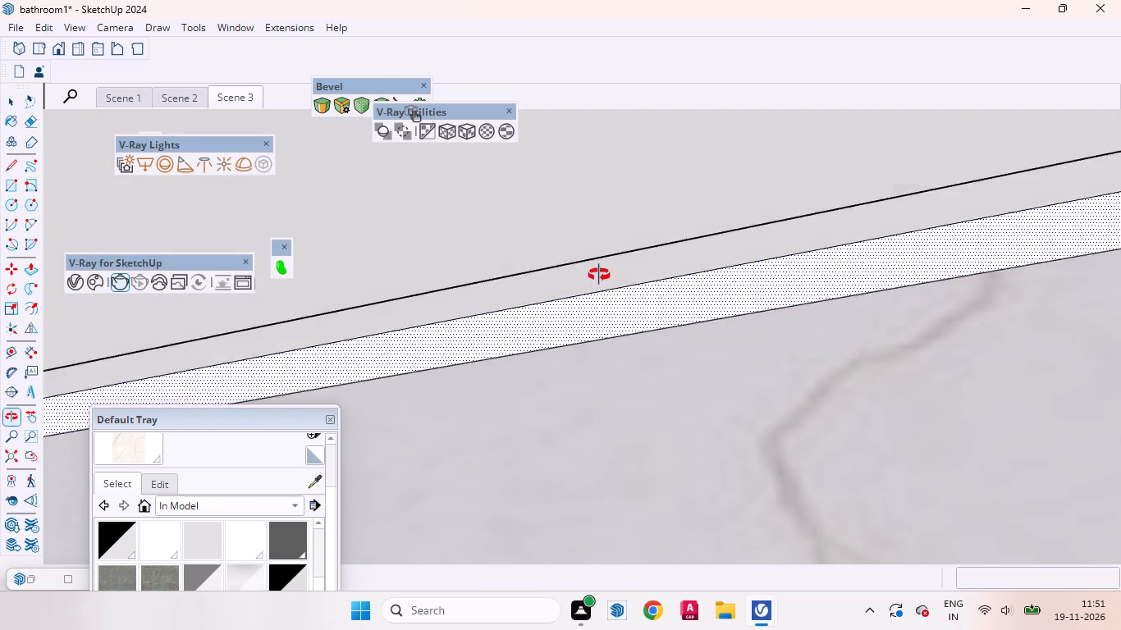
middle_drag(599, 275, 440, 253)
click(535, 290)
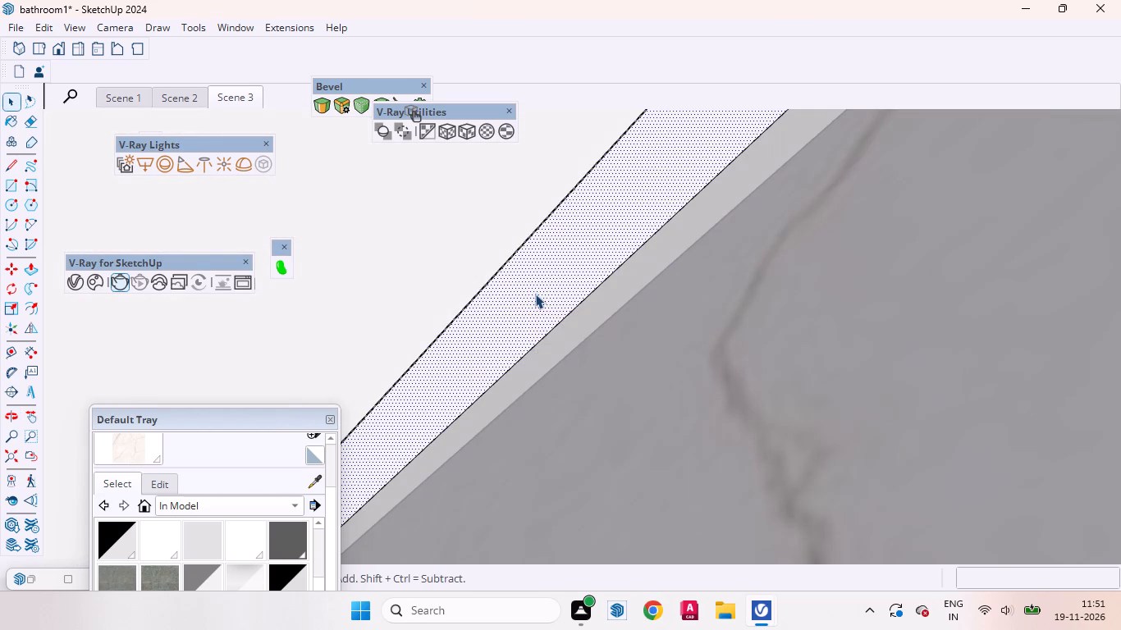
key(p)
double_click(535, 294)
key(space)
Push/Pull the ceiling slab's side face nearest the first bathroom out 6 1/2" to the outer face of the wall below.
middle_drag(580, 317, 666, 314)
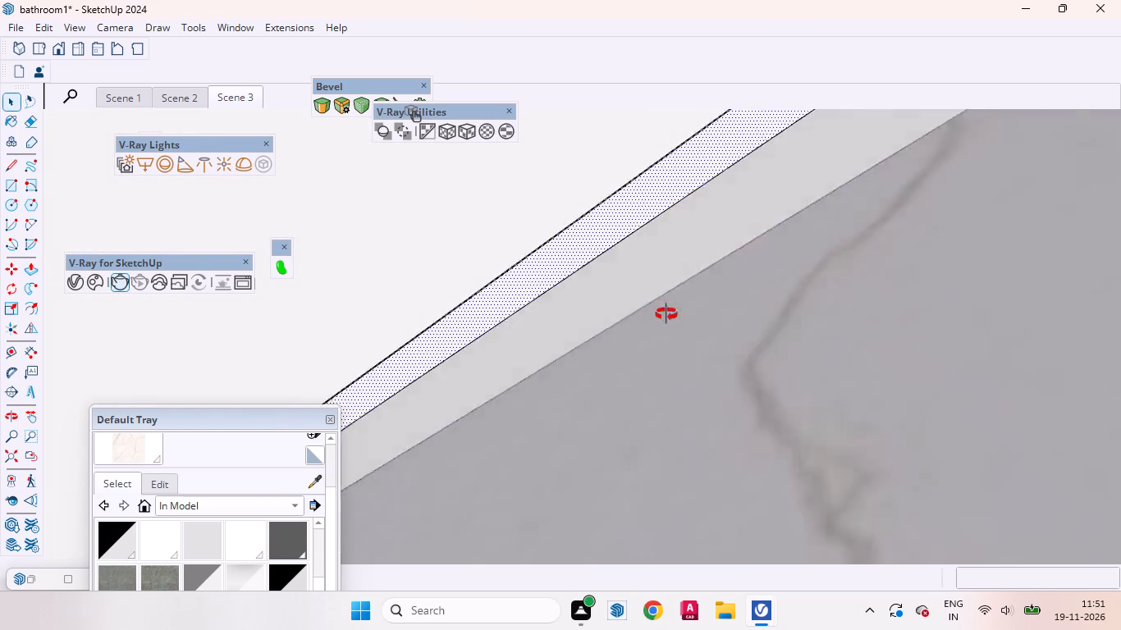
middle_drag(666, 314, 727, 331)
scroll(810, 313, down, 20)
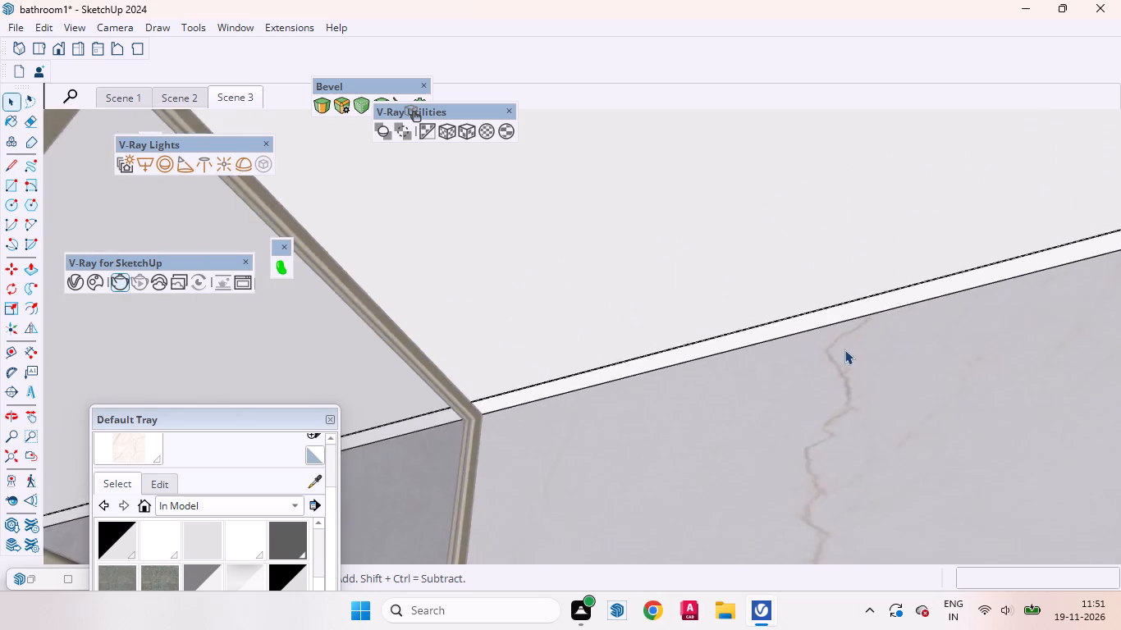
scroll(844, 349, down, 13)
scroll(410, 380, up, 7)
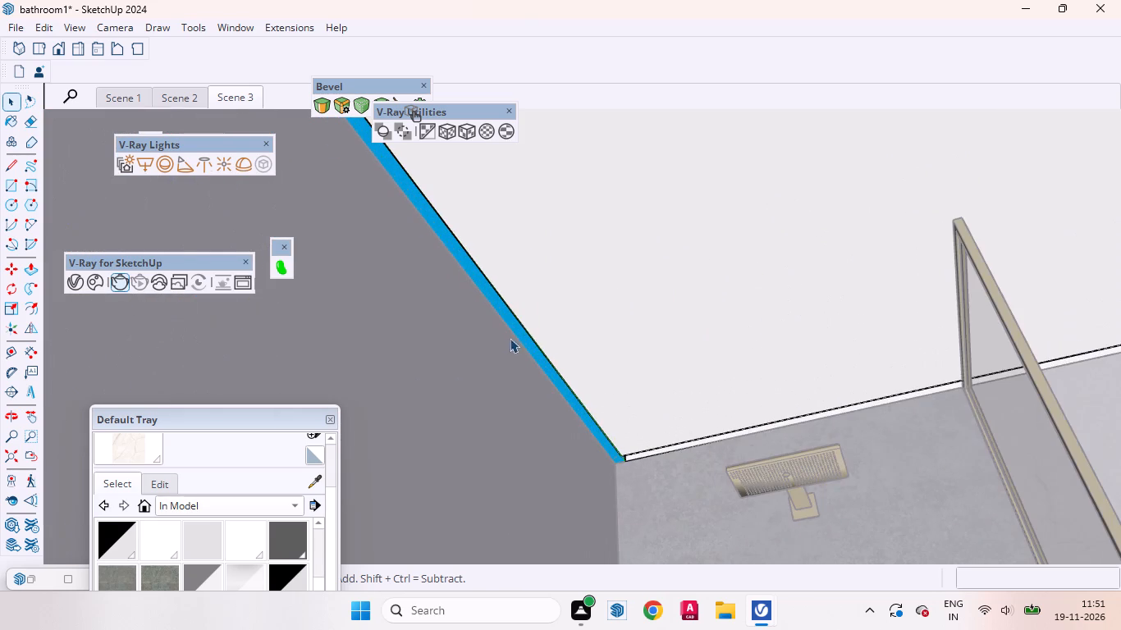
middle_drag(548, 335, 700, 531)
scroll(675, 489, up, 2)
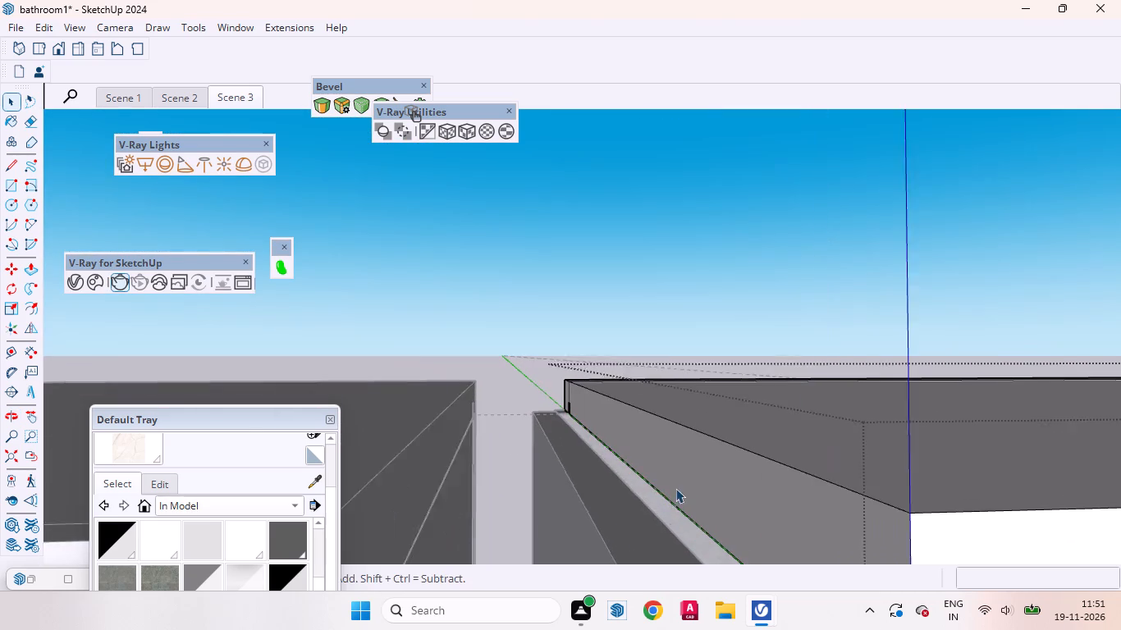
scroll(675, 488, up, 1)
click(631, 445)
scroll(588, 369, down, 3)
scroll(567, 381, up, 3)
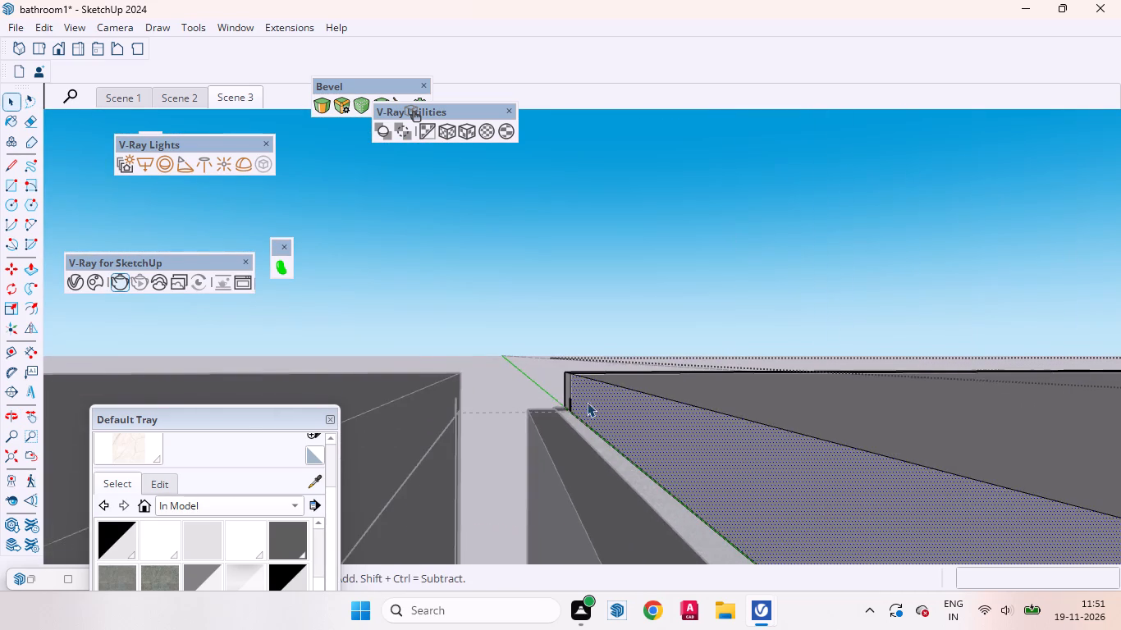
scroll(601, 381, down, 8)
scroll(569, 369, up, 1)
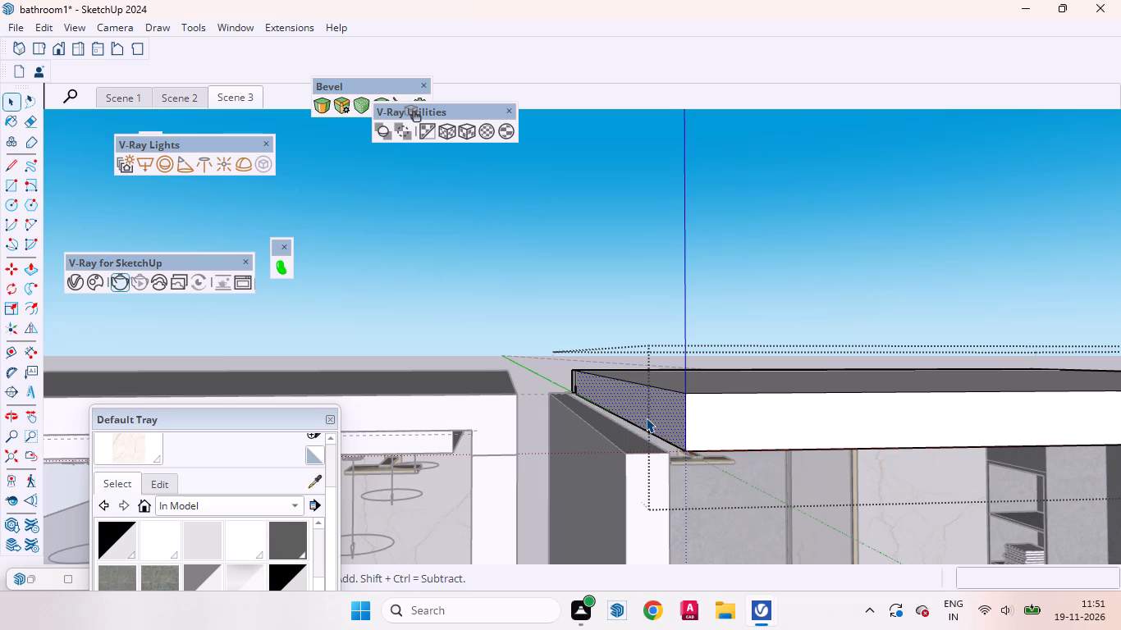
key(p)
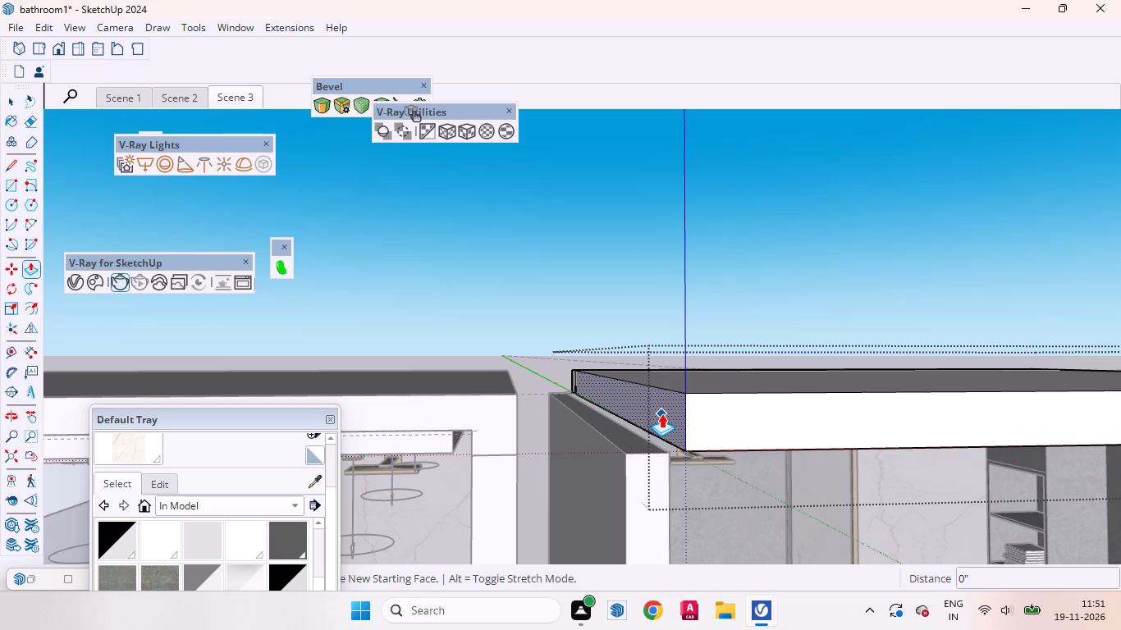
double_click(661, 413)
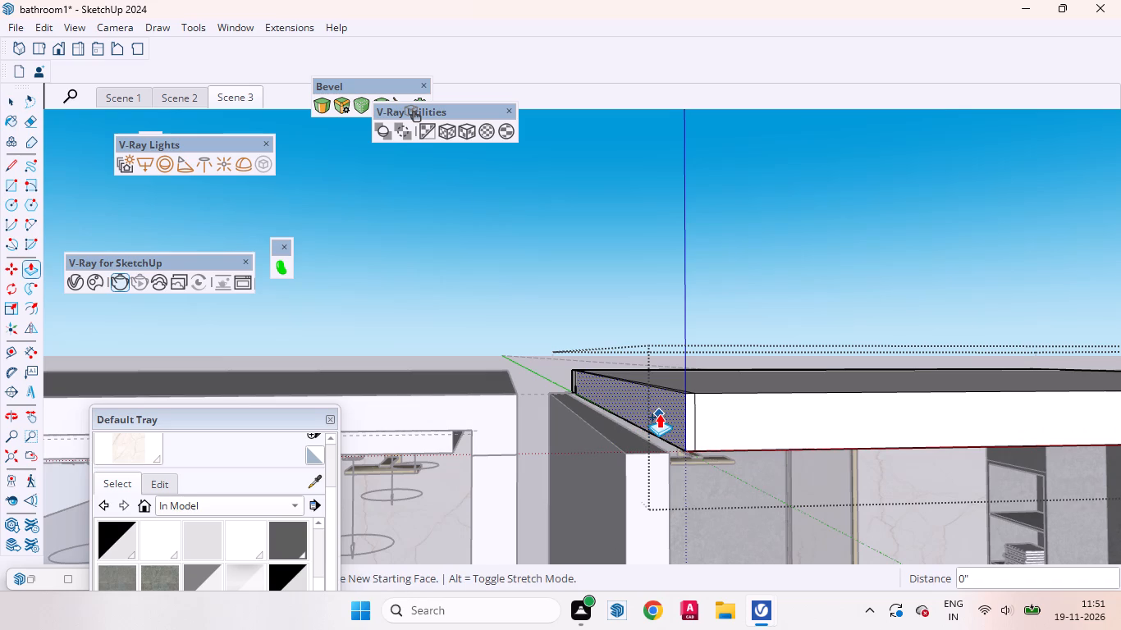
key(ctrl+z)
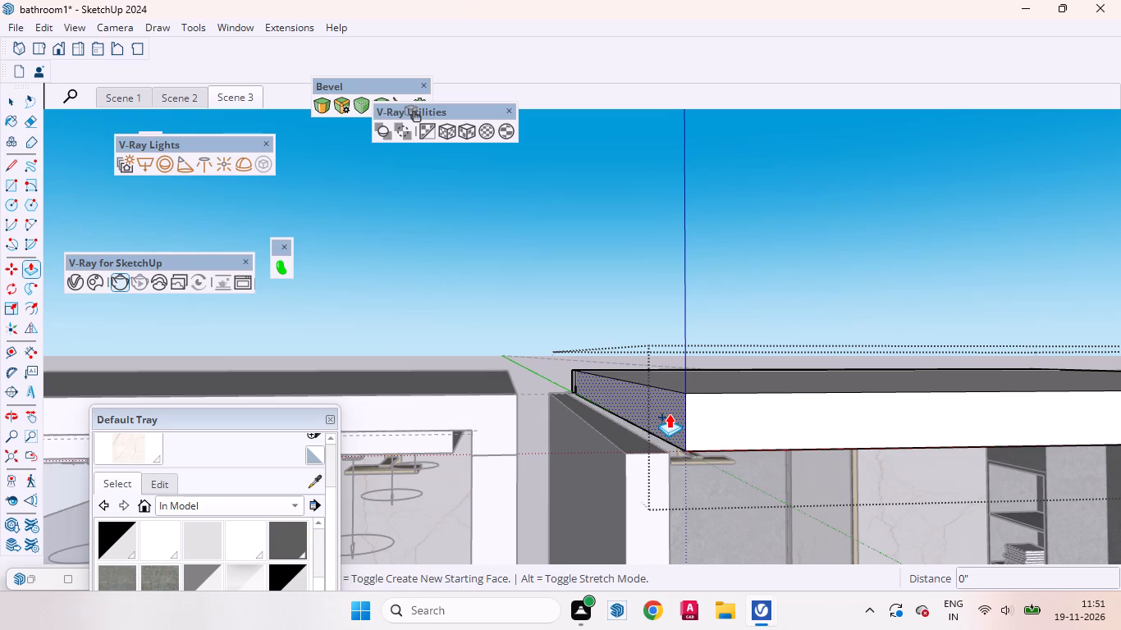
click(669, 413)
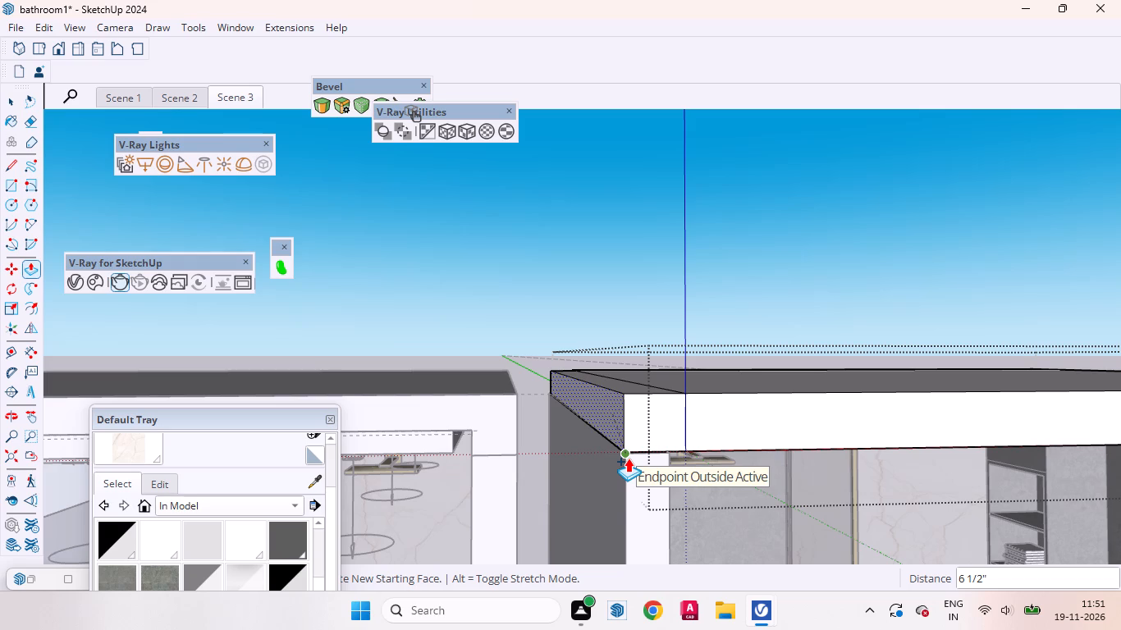
click(628, 458)
key(space)
Copy the slab's underside edge on the side nearest the first bathroom 2" outward across the new overhang.
middle_drag(707, 469, 620, 294)
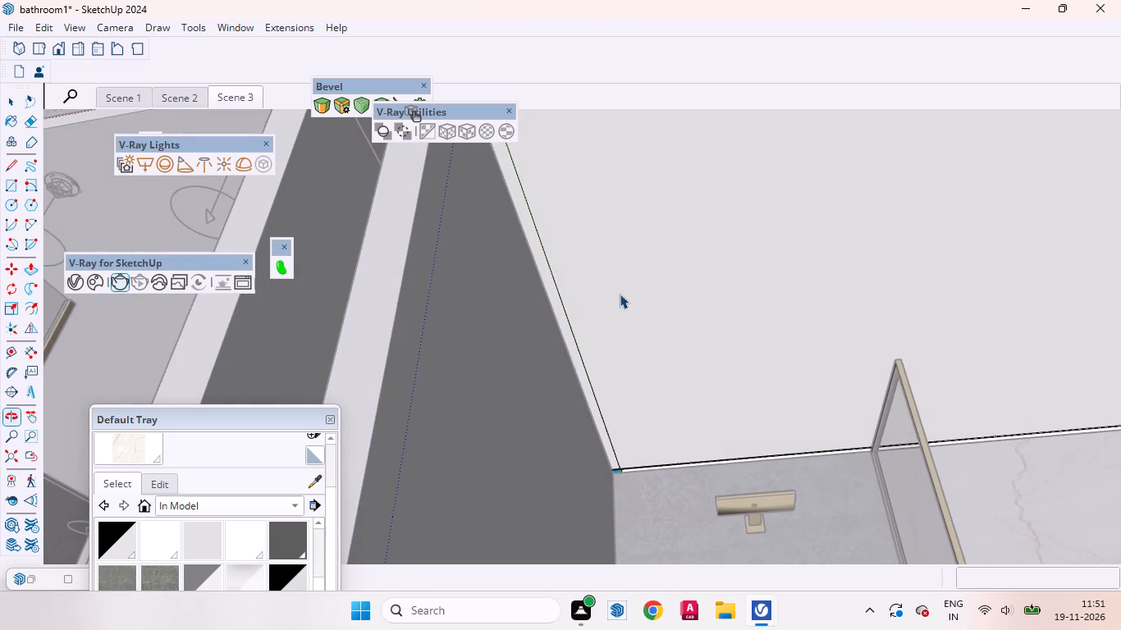
scroll(696, 417, down, 4)
scroll(559, 190, up, 7)
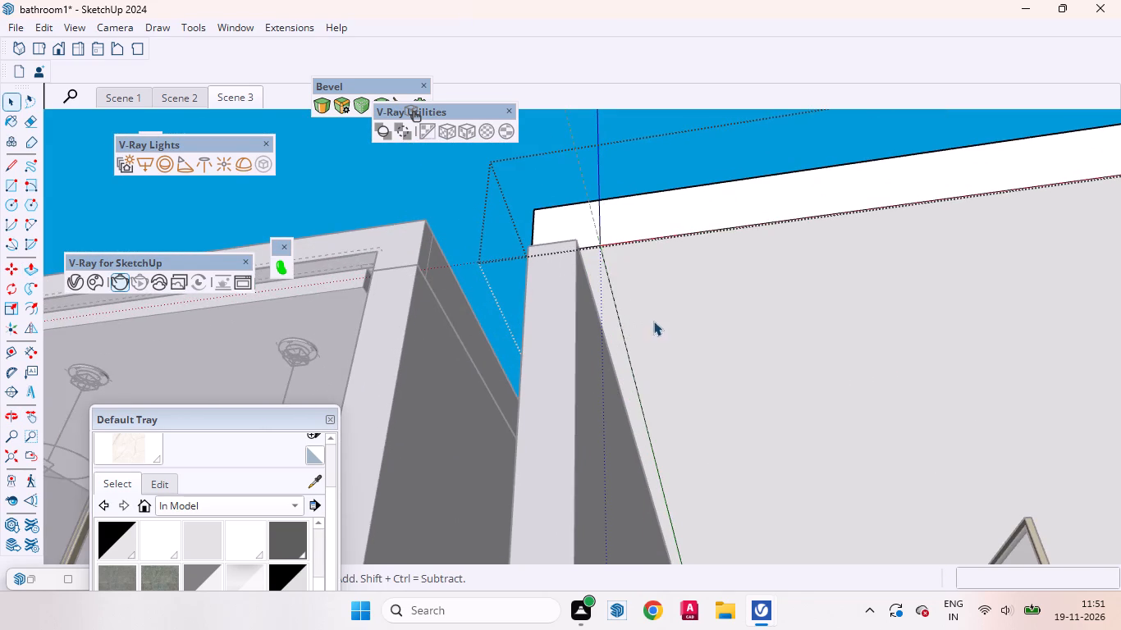
click(654, 321)
scroll(634, 334, up, 3)
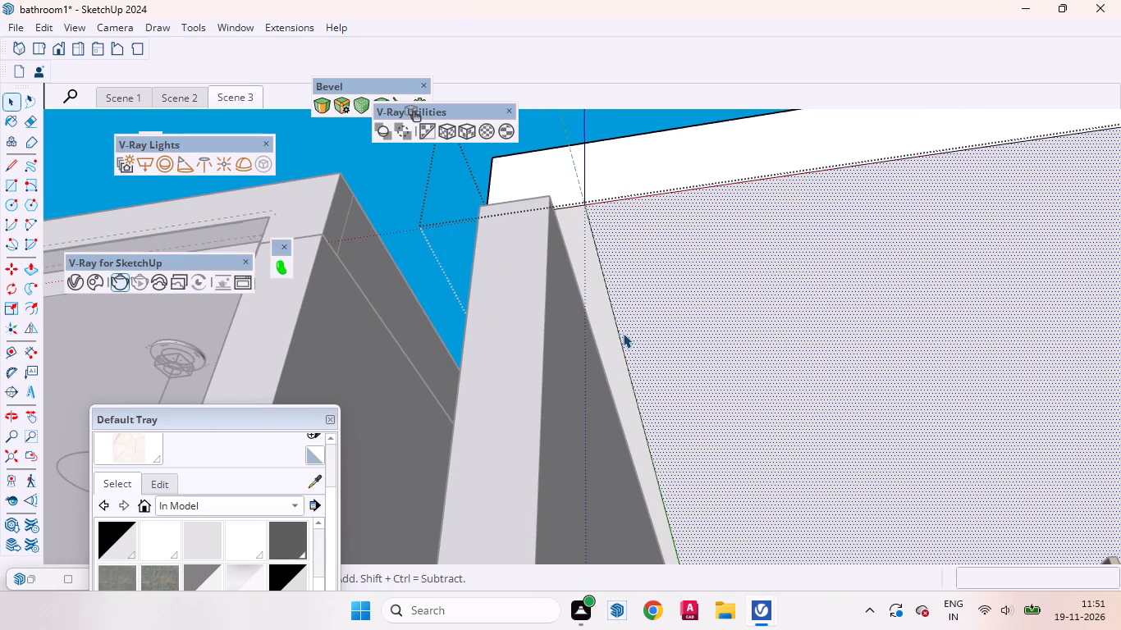
click(620, 330)
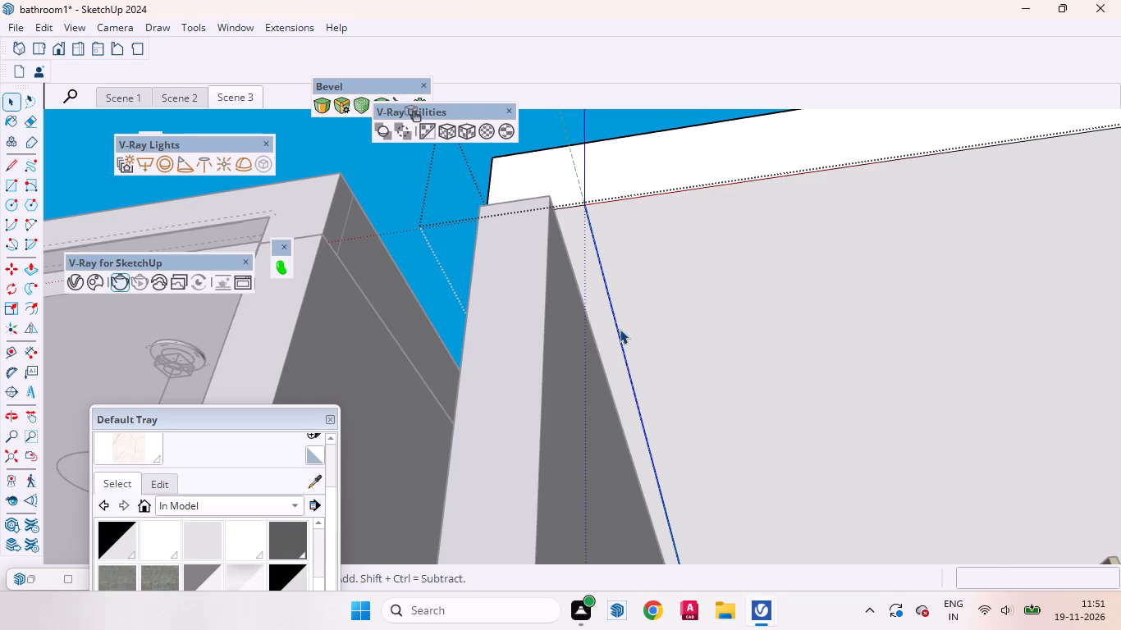
key(m)
click(620, 329)
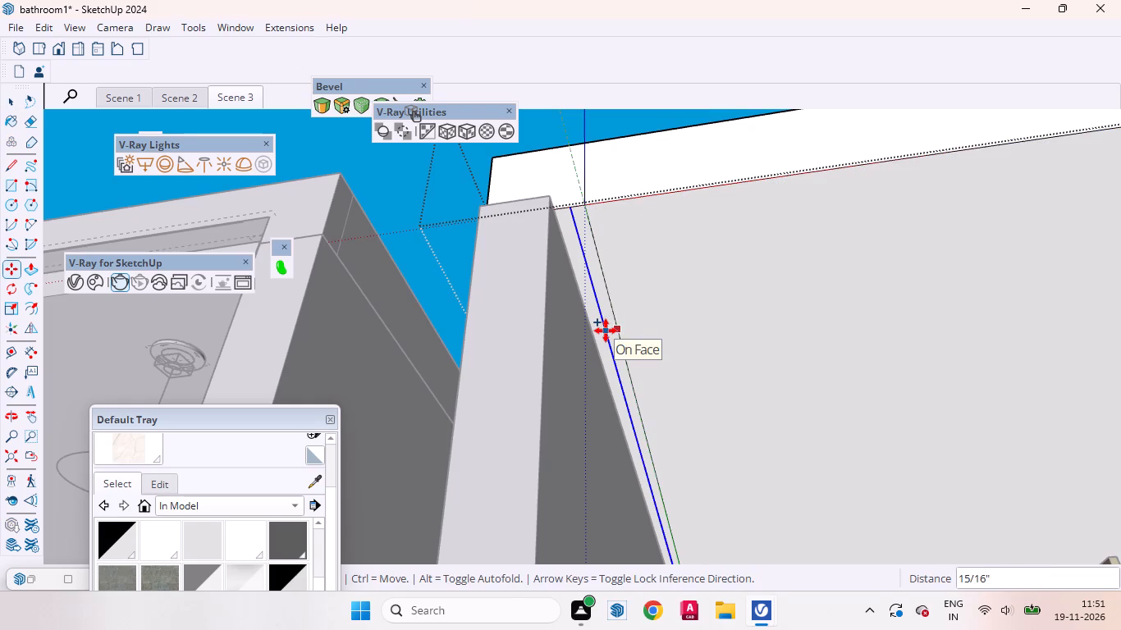
key(2)
key(Return)
key(space)
Push/Pull the narrow underside strip on the first-bathroom side 2" up into the slab to recess a groove.
click(602, 320)
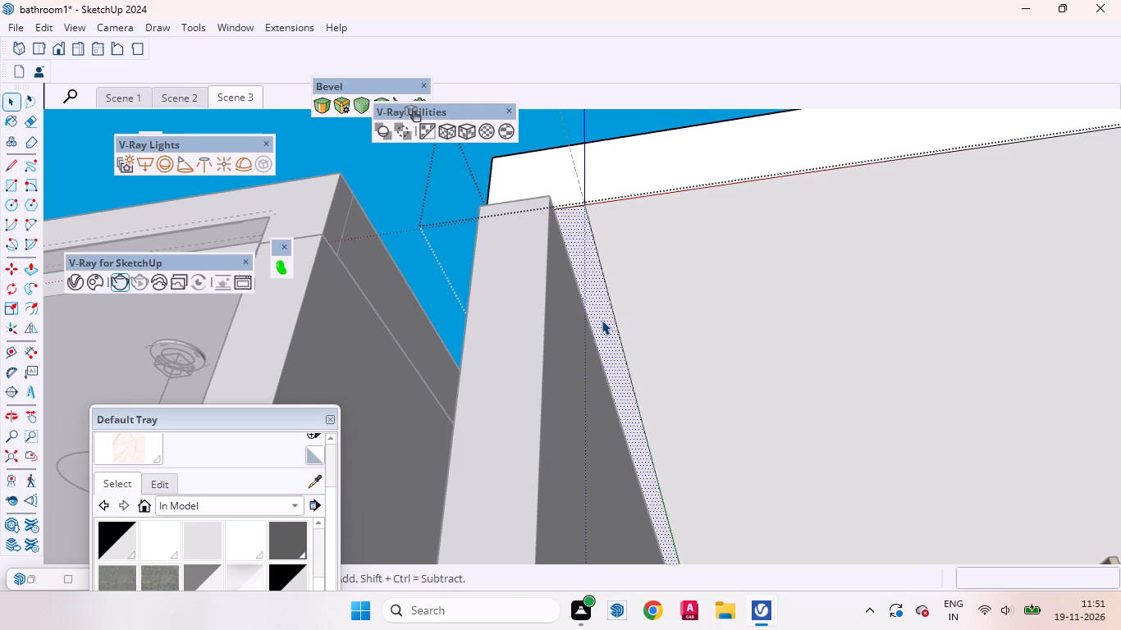
key(p)
double_click(602, 320)
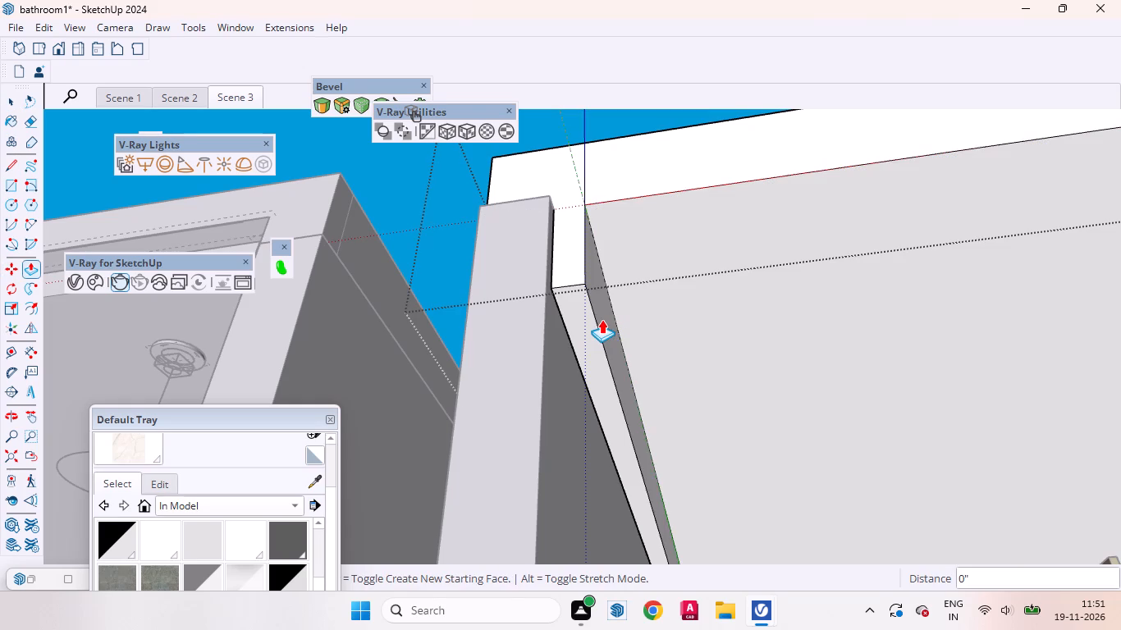
key(ctrl+z)
click(596, 313)
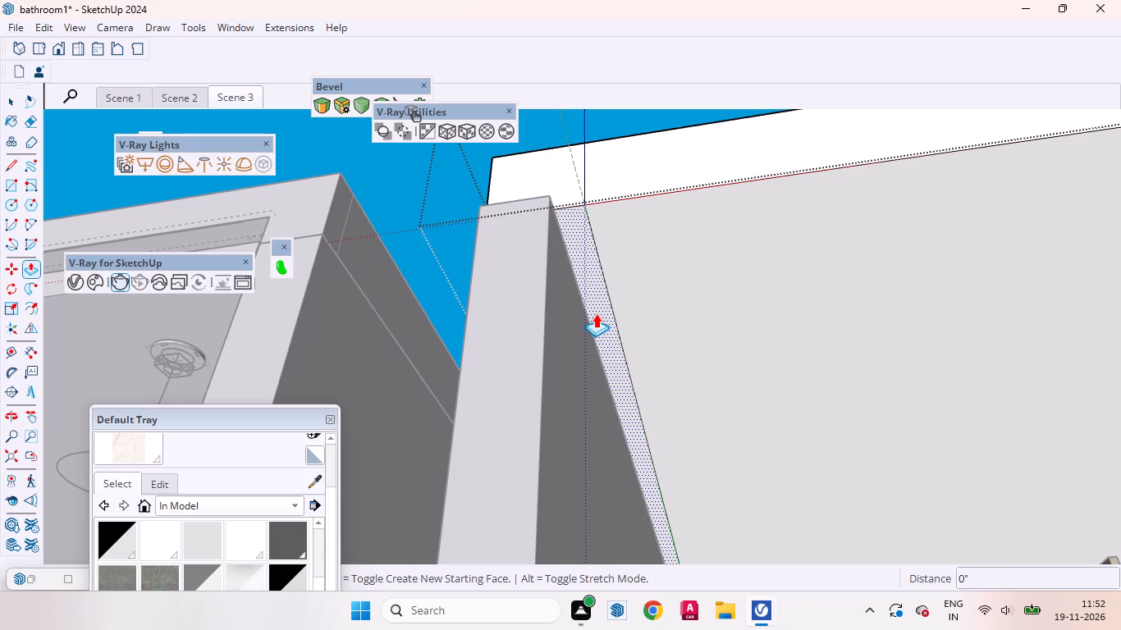
key(2)
key(Return)
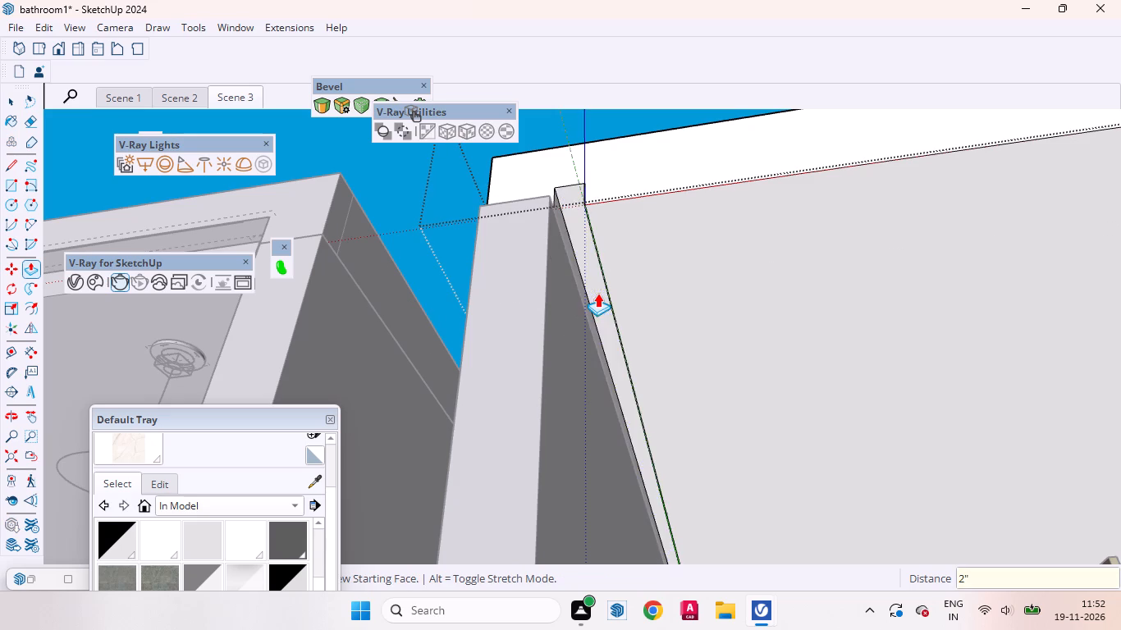
key(space)
Examine the new first-bathroom-side groove from both below and above, including its far corner and the stepped end of the slab's overhang.
middle_drag(574, 214, 586, 343)
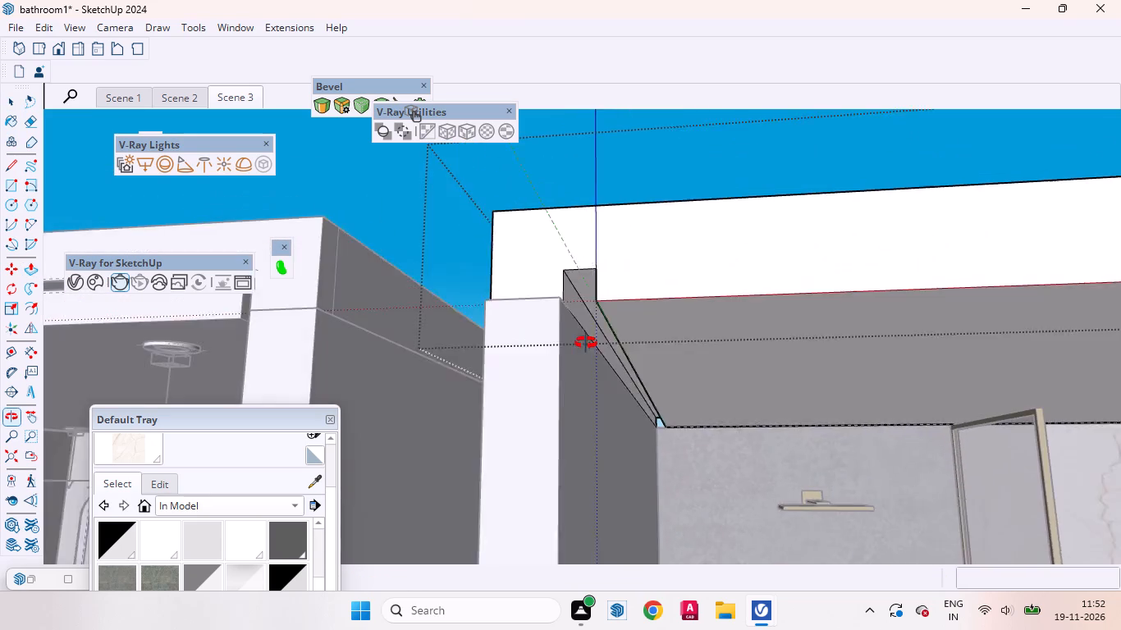
middle_drag(586, 343, 535, 243)
scroll(629, 267, down, 5)
scroll(636, 283, up, 1)
scroll(636, 287, down, 7)
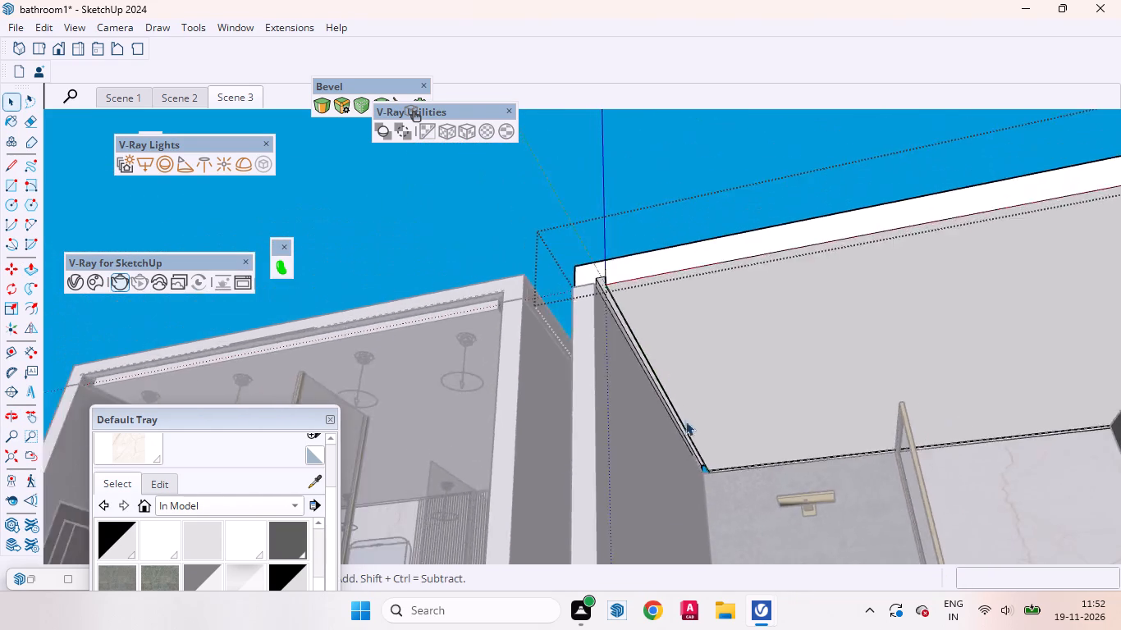
scroll(688, 441, up, 20)
scroll(688, 441, up, 4)
middle_drag(707, 440, 667, 363)
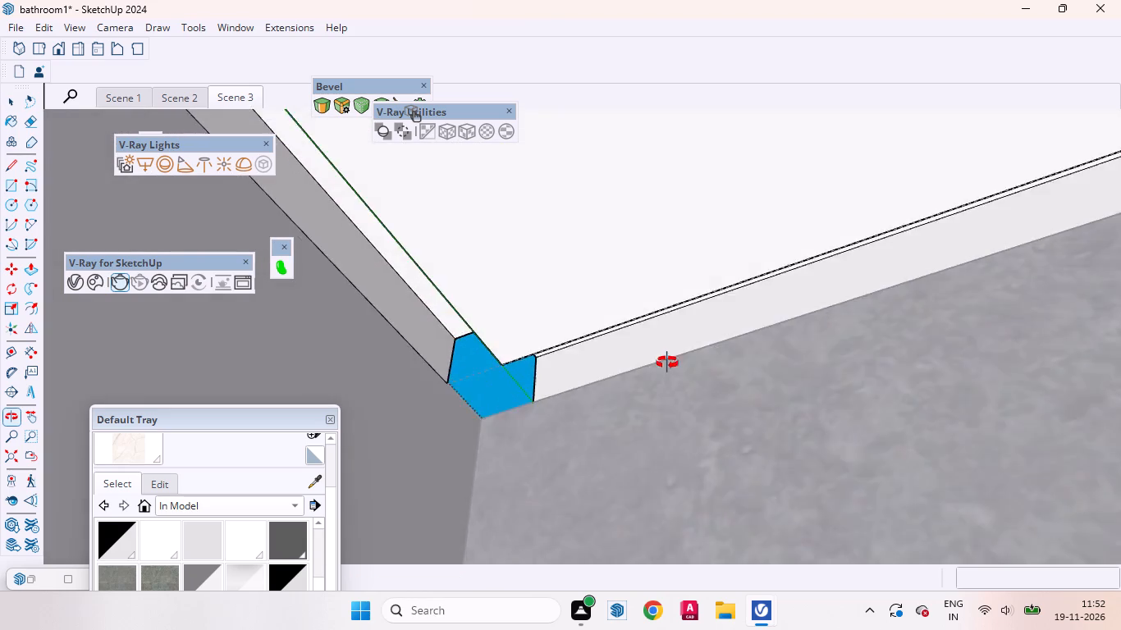
middle_drag(667, 363, 1002, 606)
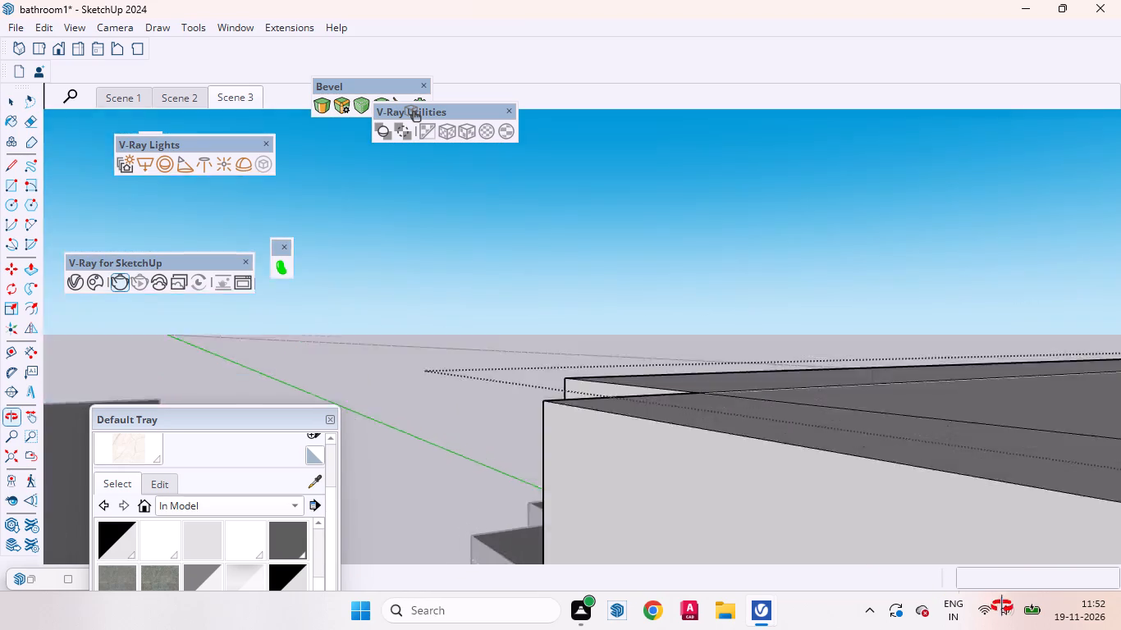
middle_drag(1002, 606, 1113, 601)
scroll(551, 412, down, 7)
middle_drag(553, 387, 804, 461)
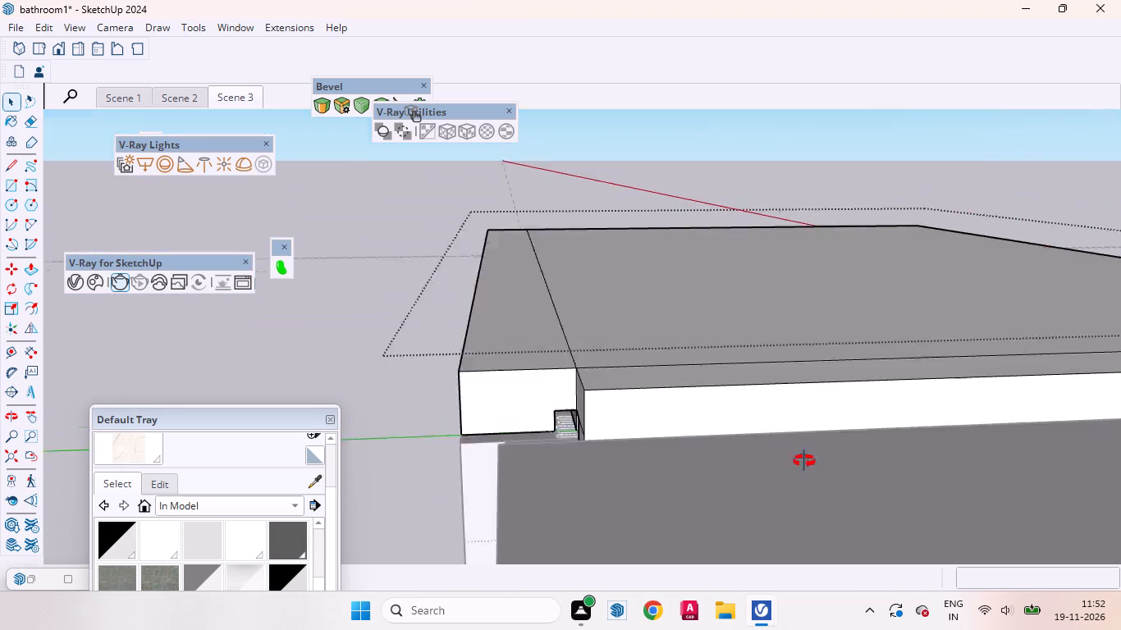
middle_drag(804, 461, 1025, 415)
scroll(403, 472, up, 10)
middle_drag(497, 467, 459, 387)
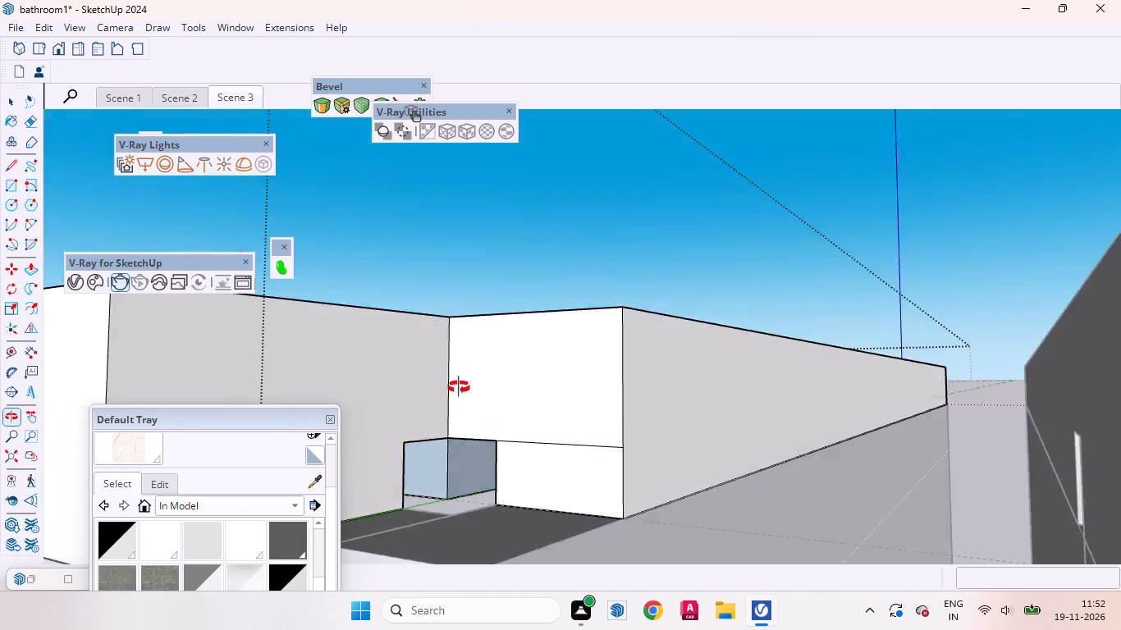
middle_drag(459, 387, 325, 605)
scroll(513, 274, down, 3)
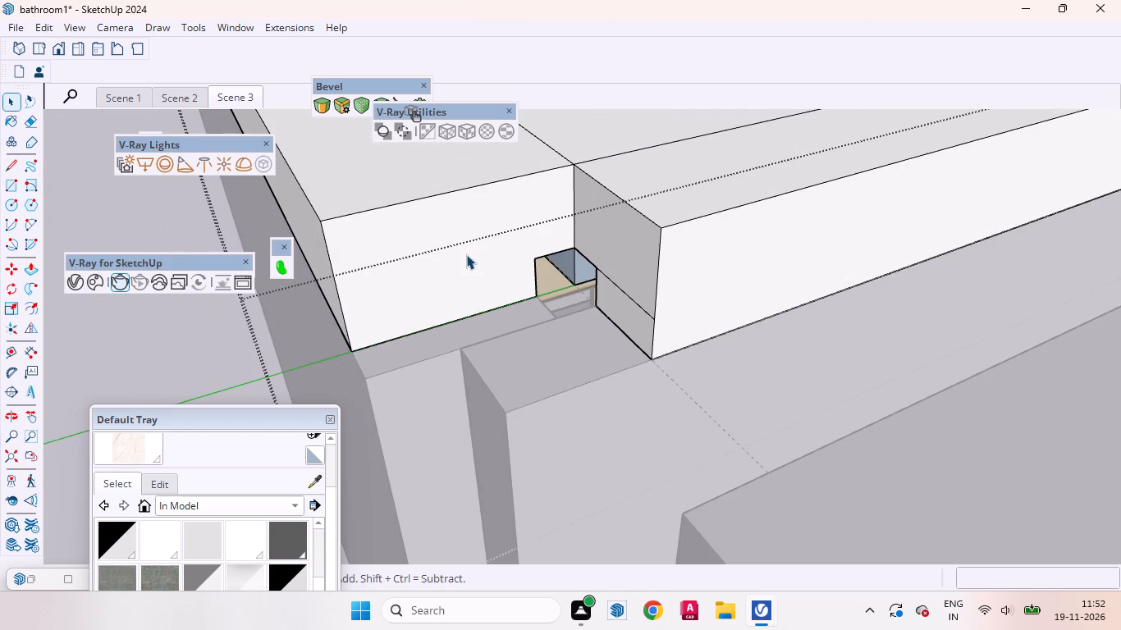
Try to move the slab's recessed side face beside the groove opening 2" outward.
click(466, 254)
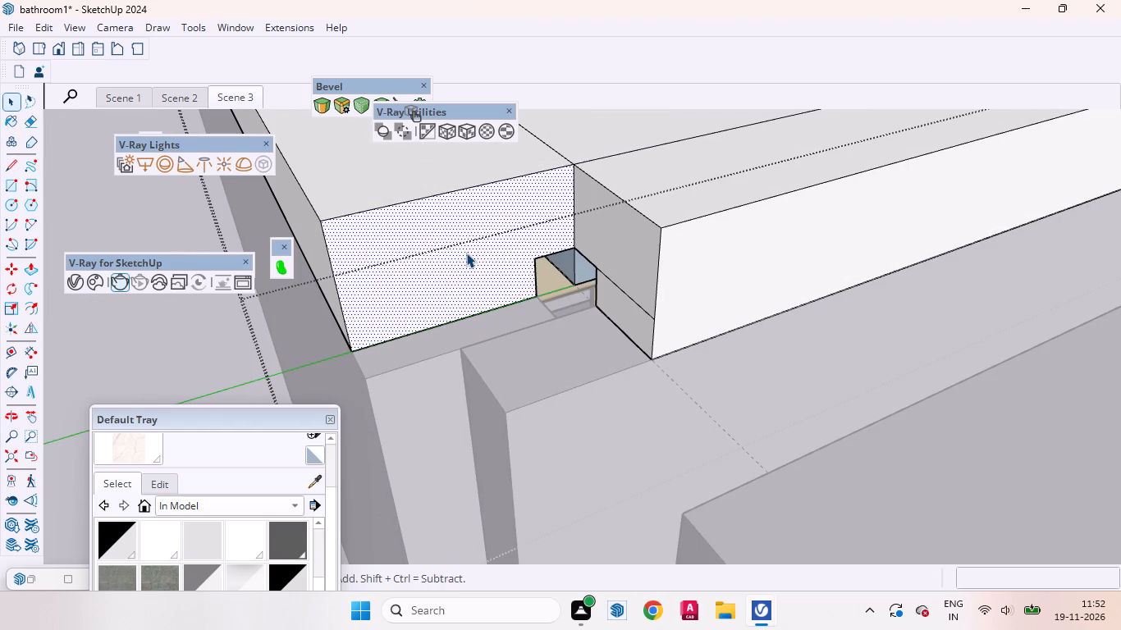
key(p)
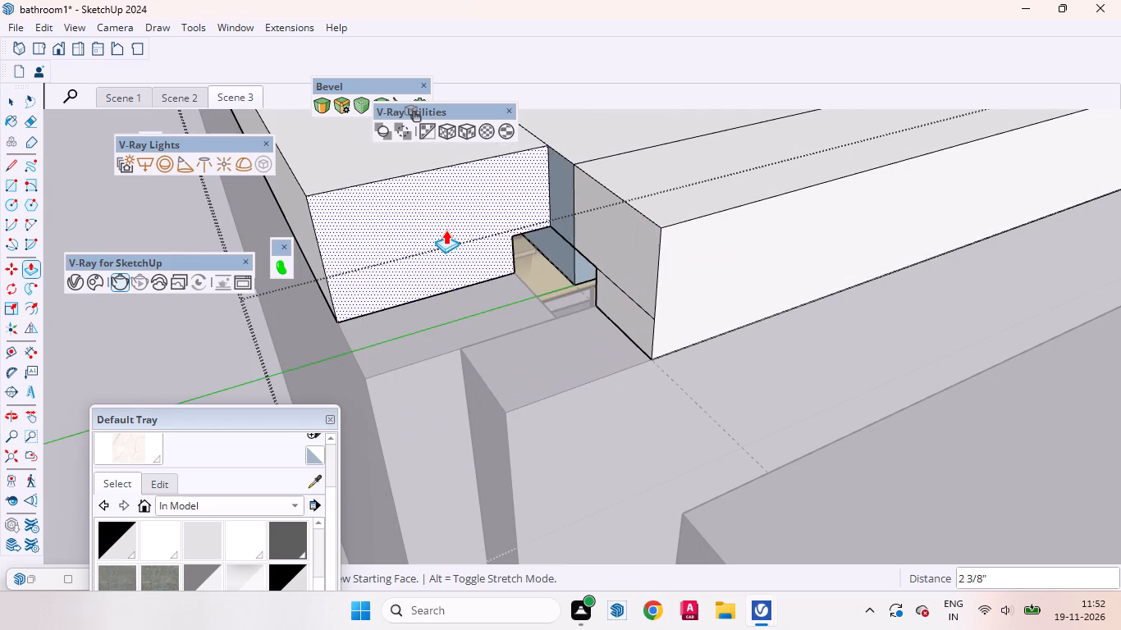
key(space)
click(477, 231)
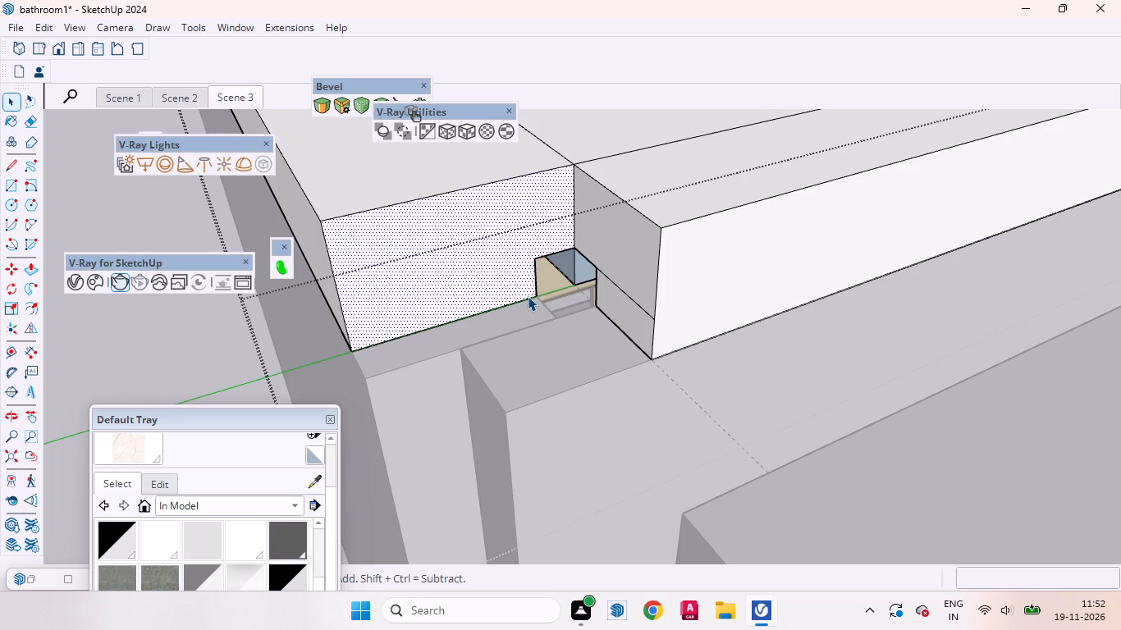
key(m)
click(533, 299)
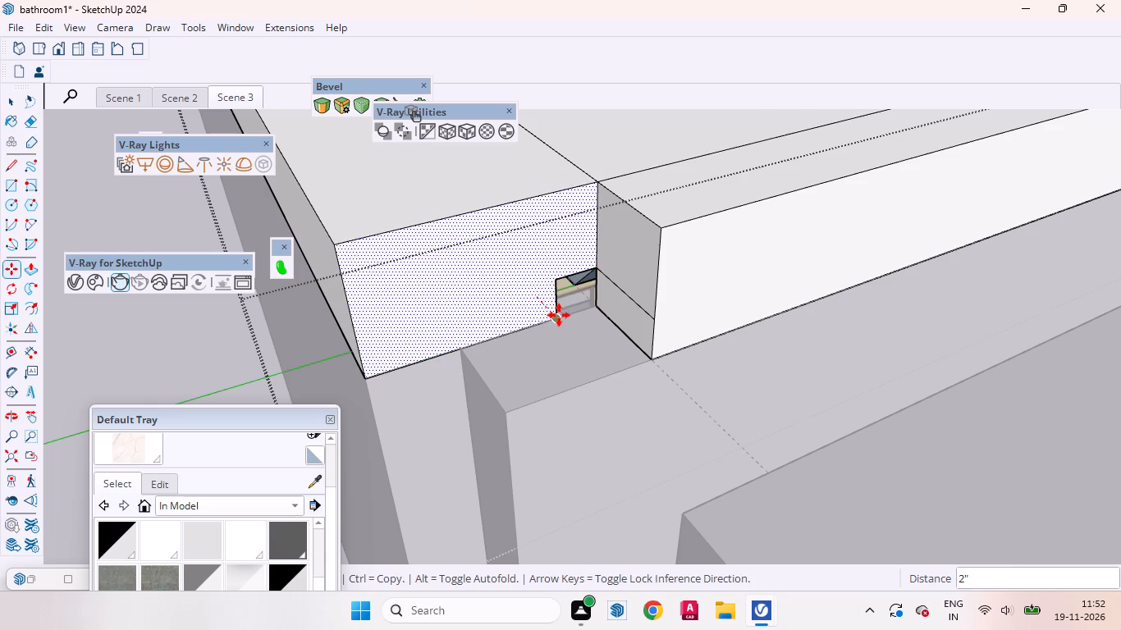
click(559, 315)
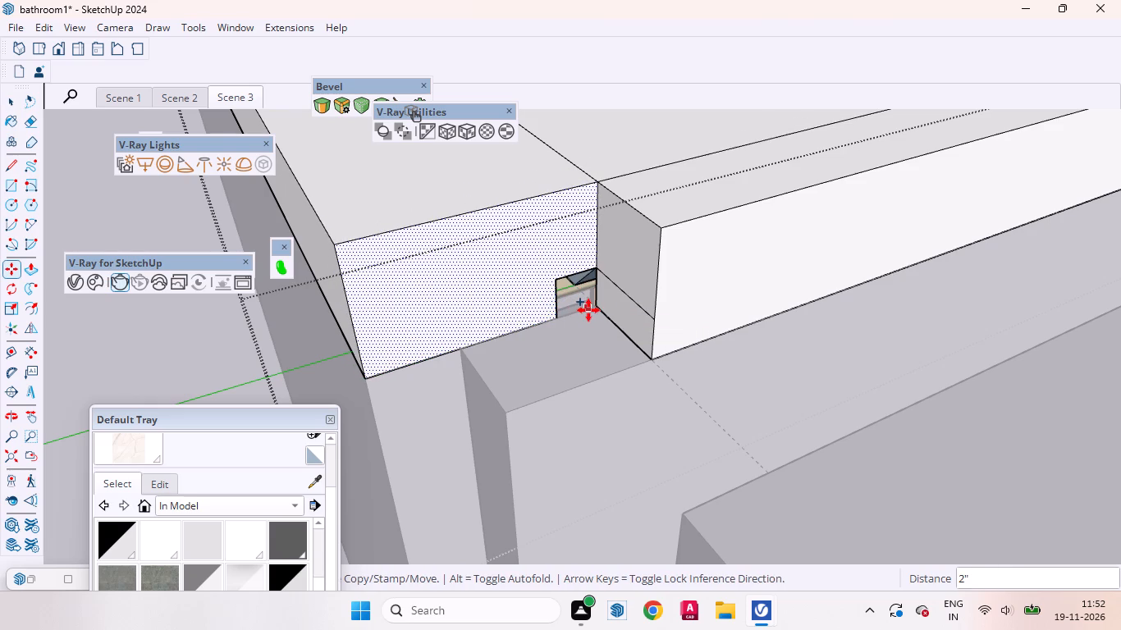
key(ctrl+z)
Push/Pull the upper part of the stepped end face of the slab outward to the slab's outer corner.
scroll(578, 307, up, 2)
middle_drag(578, 292, 525, 302)
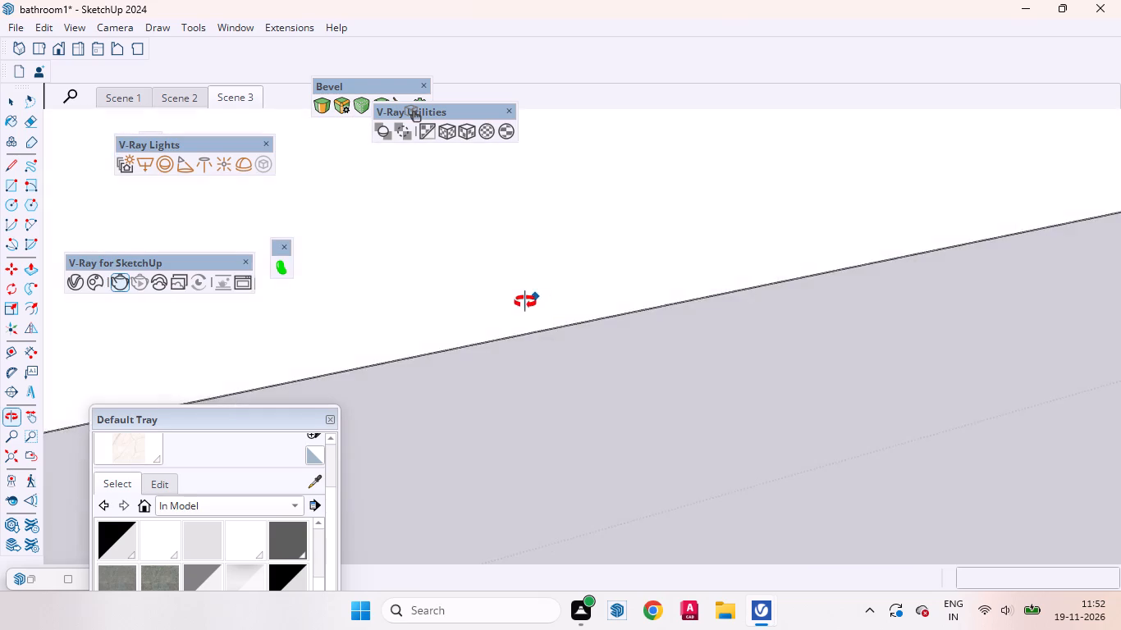
middle_drag(525, 302, 586, 290)
scroll(562, 302, down, 6)
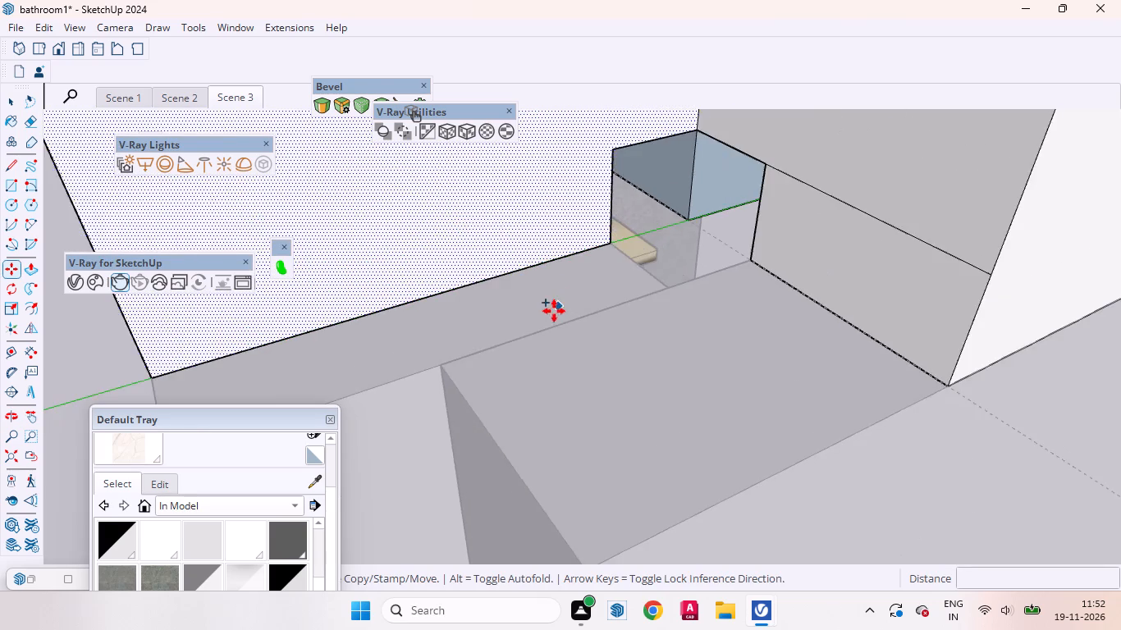
scroll(554, 311, down, 4)
middle_drag(615, 276, 579, 295)
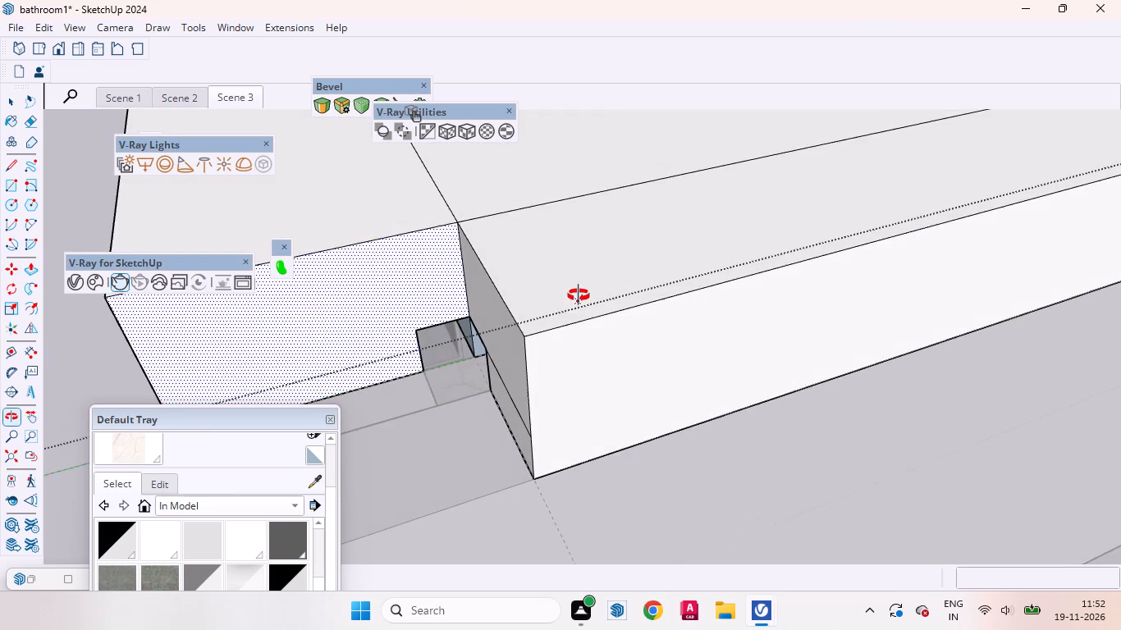
middle_drag(579, 295, 579, 296)
key(space)
scroll(524, 329, down, 4)
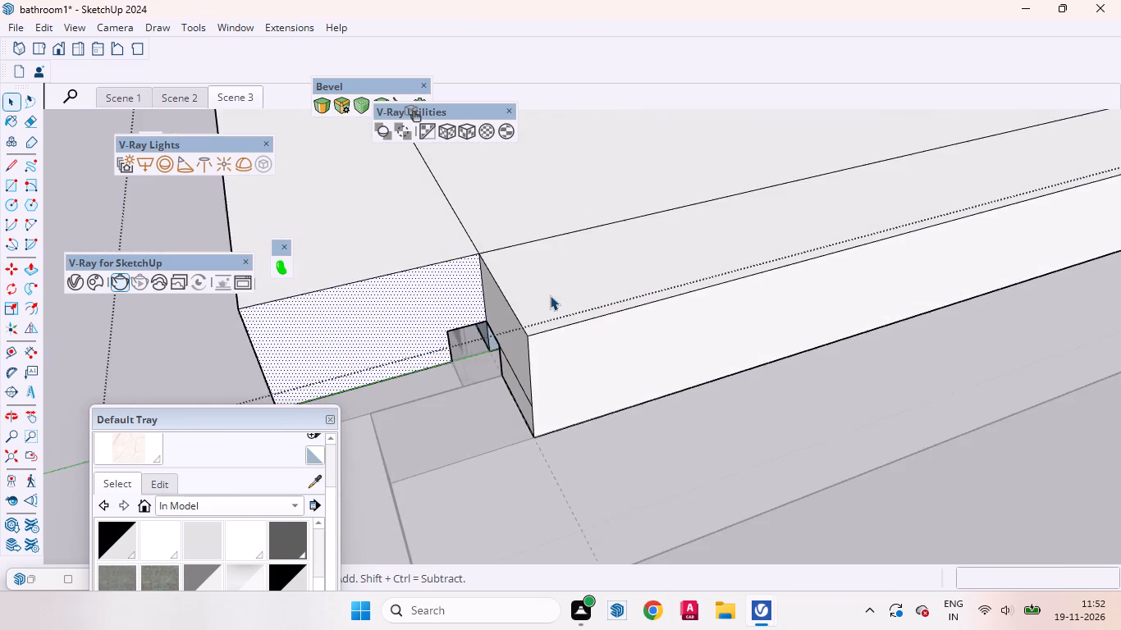
scroll(550, 295, down, 3)
scroll(504, 328, up, 3)
click(521, 322)
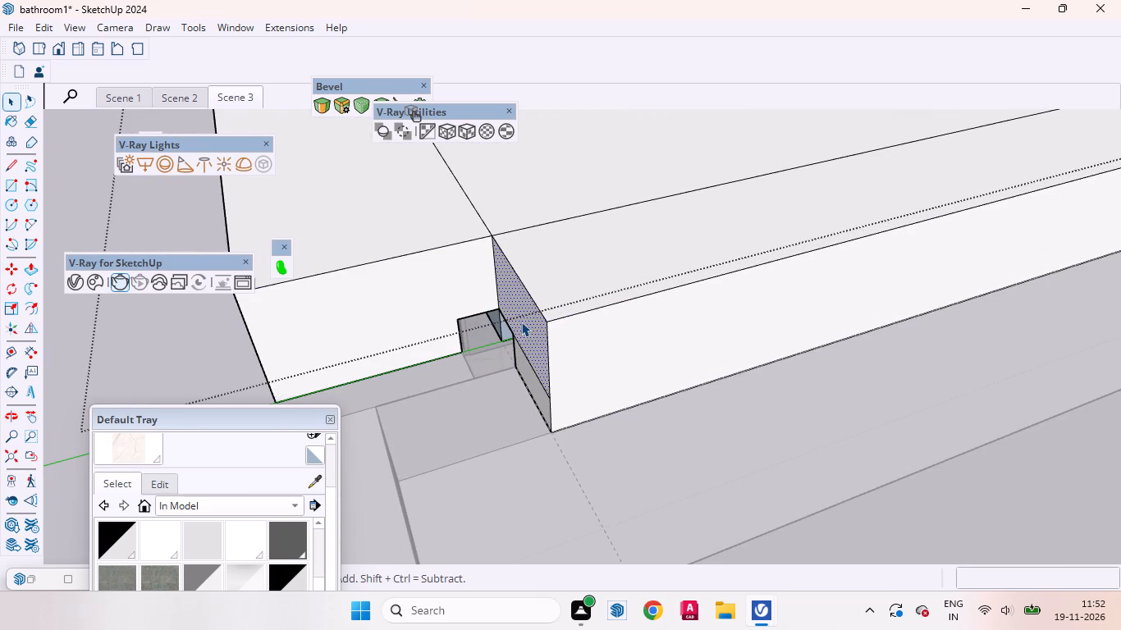
key(p)
click(521, 322)
scroll(519, 323, down, 4)
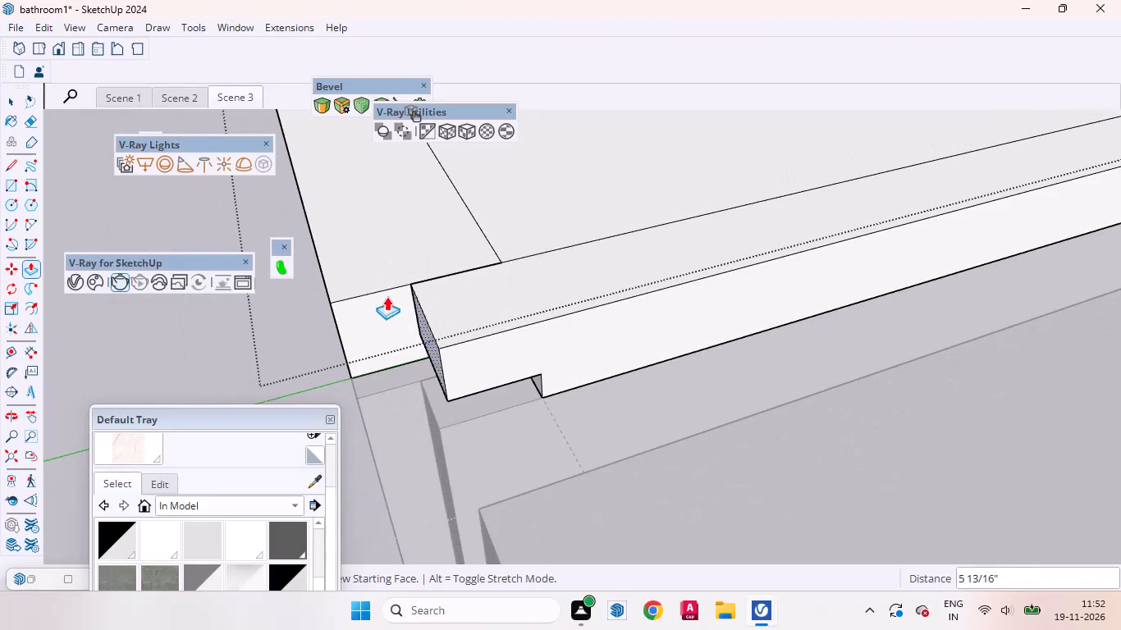
click(334, 304)
Push/Pull the remaining lower part of that end face 10 1/2" out, flush with the slab's outer corner.
middle_drag(423, 334, 446, 230)
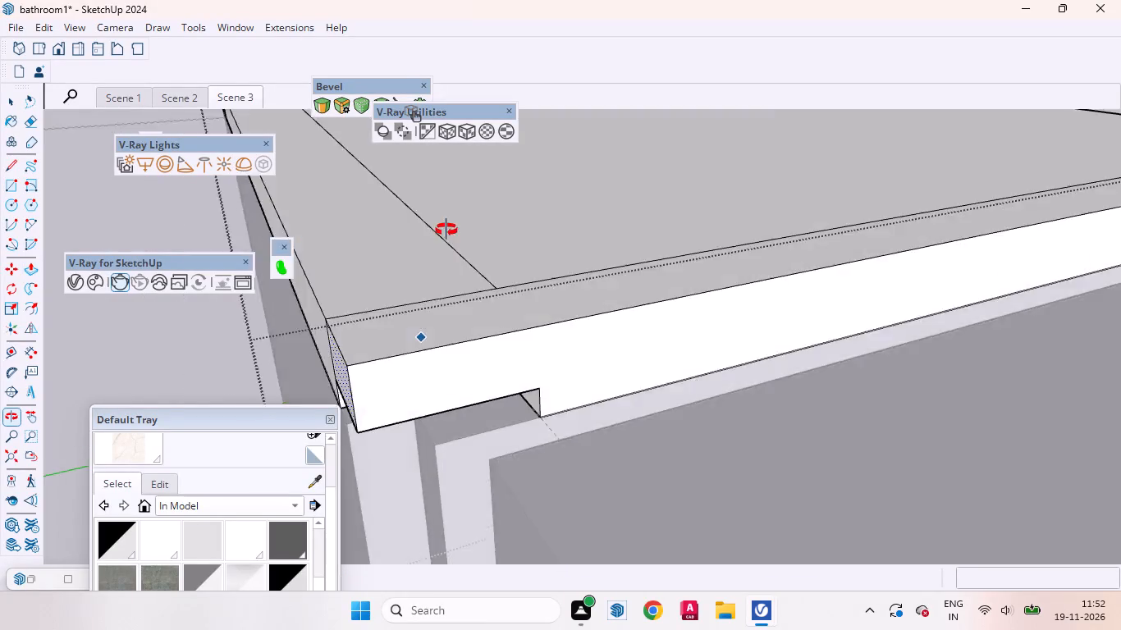
middle_drag(446, 230, 528, 119)
key(space)
click(513, 424)
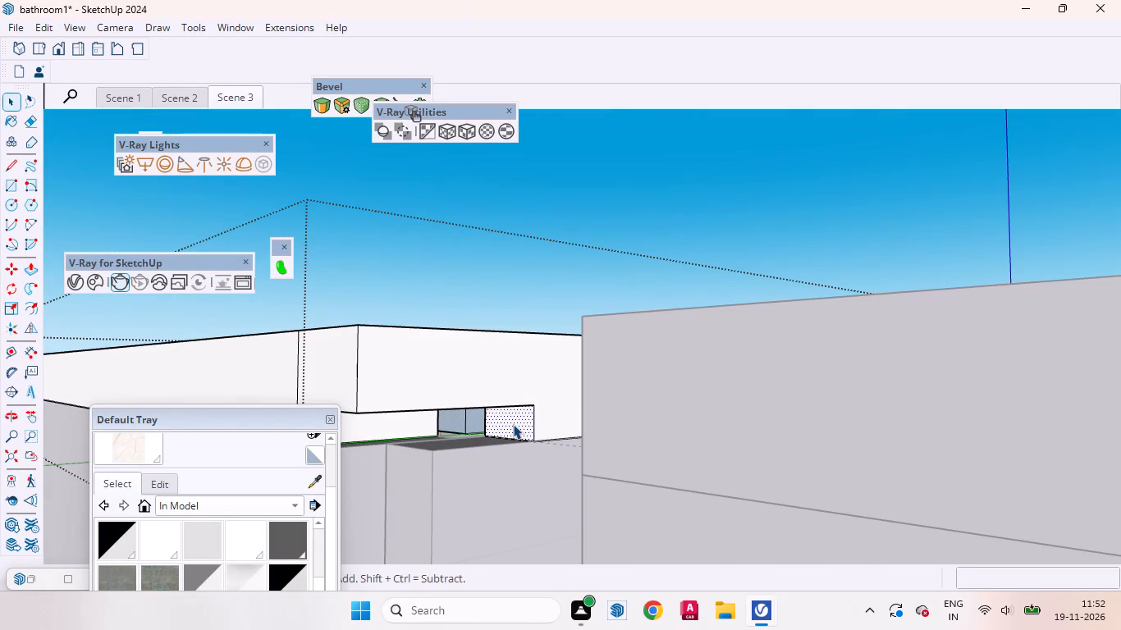
key(p)
click(513, 424)
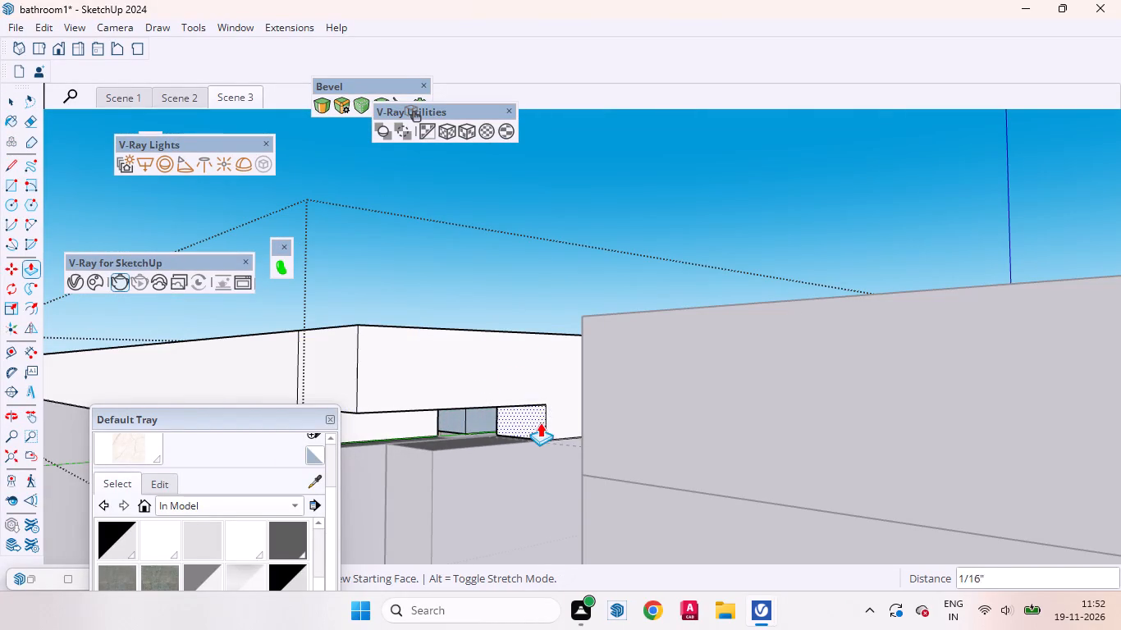
scroll(541, 422, down, 7)
click(458, 395)
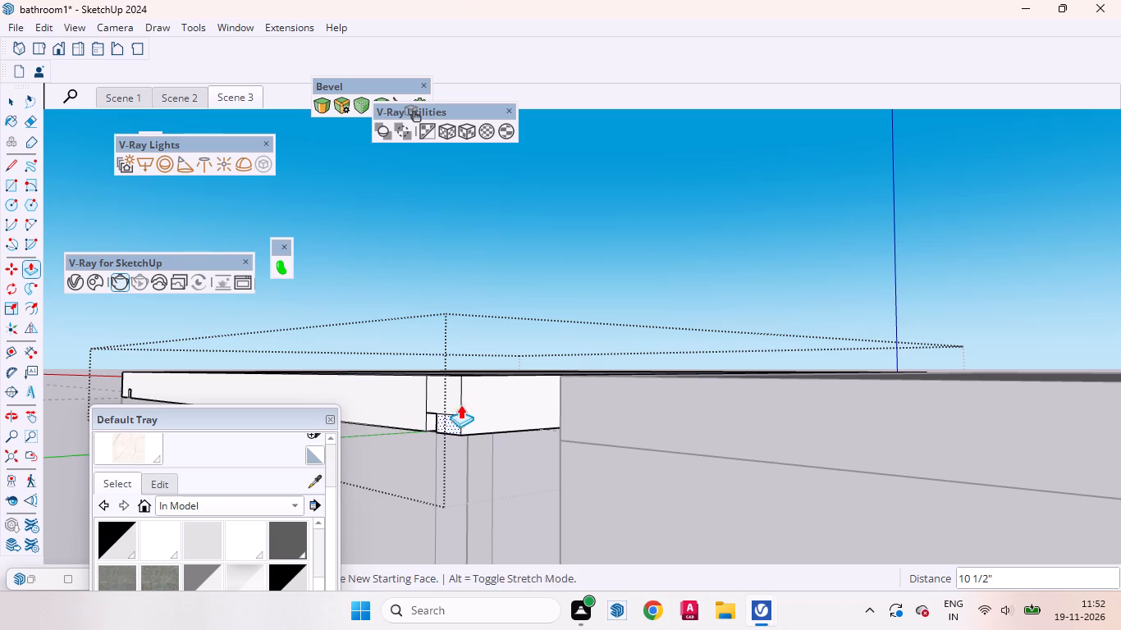
Push/Pull the side face of the leftover gap across to its opposite side to close the opening in the slab's edge.
middle_drag(445, 436, 666, 418)
scroll(606, 404, up, 5)
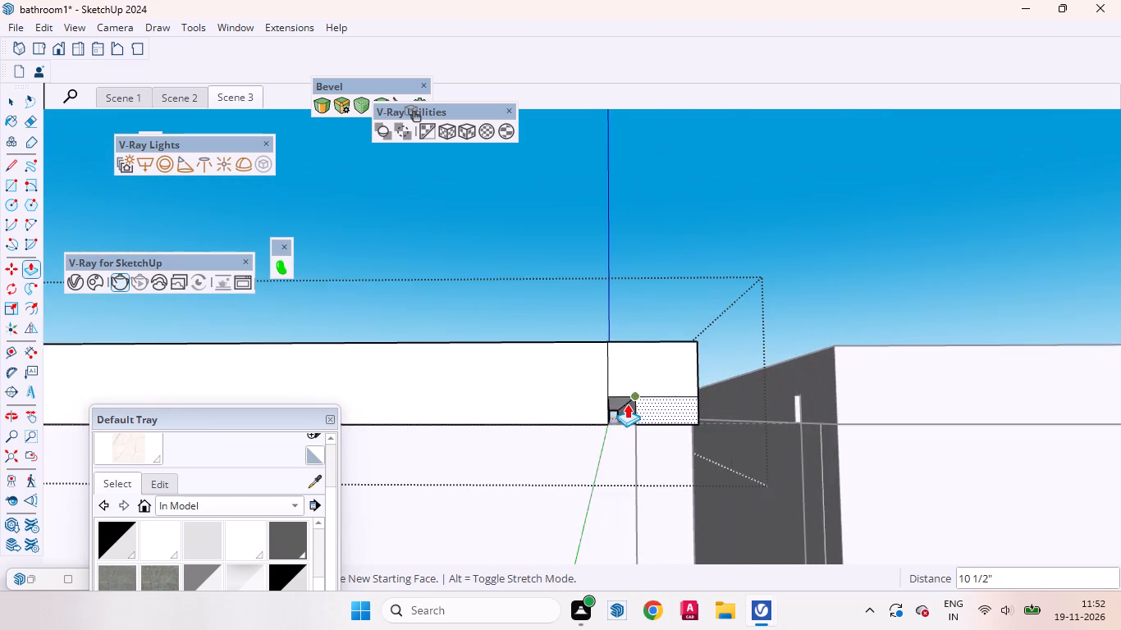
scroll(627, 404, up, 6)
middle_click(605, 427)
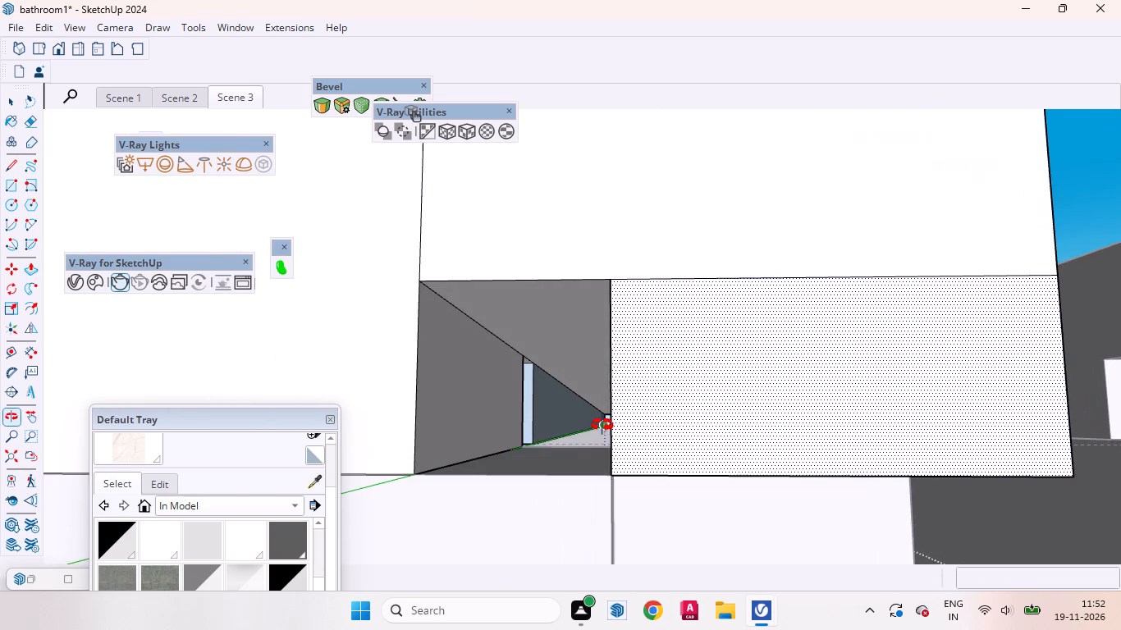
key(space)
click(491, 410)
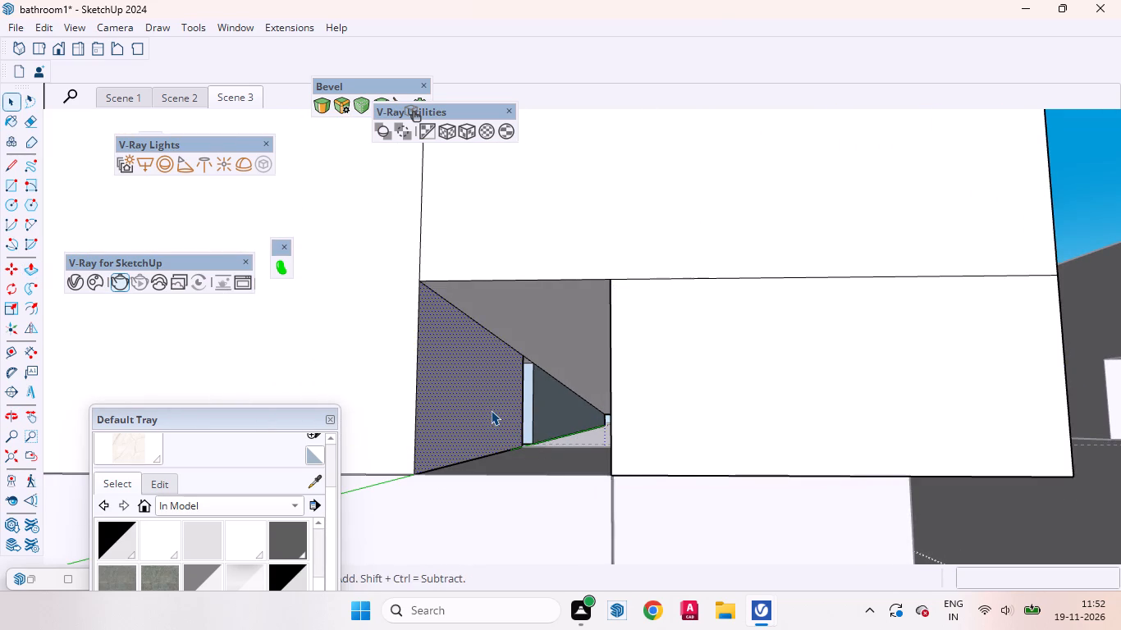
key(p)
click(491, 410)
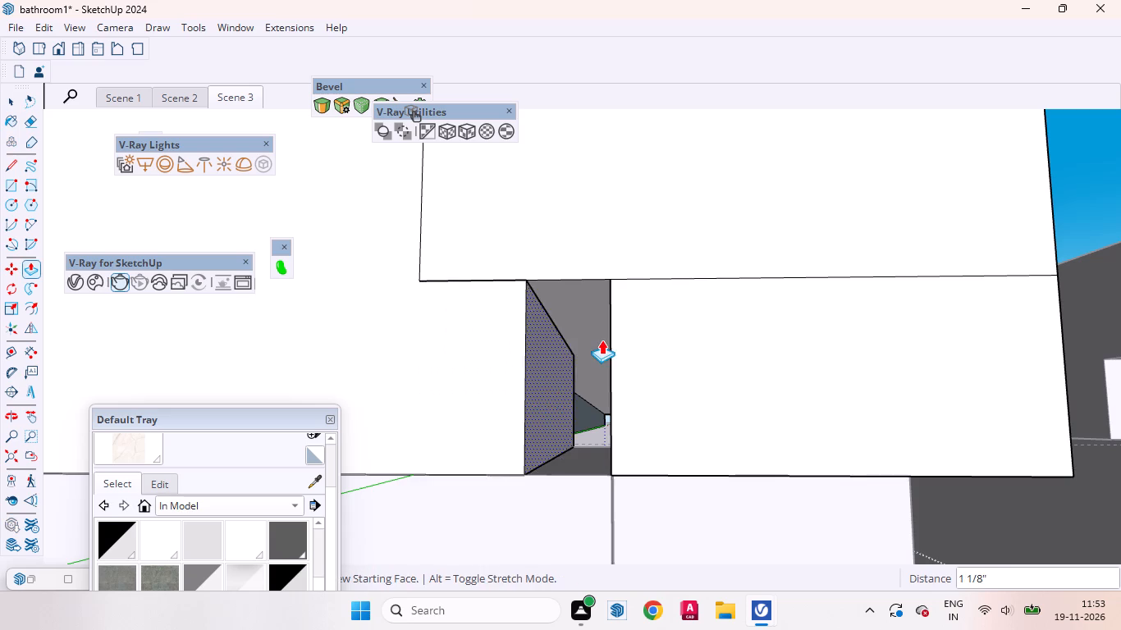
click(608, 279)
key(space)
Examine the open groove end at the opposite end of the same slab edge.
scroll(616, 398, down, 3)
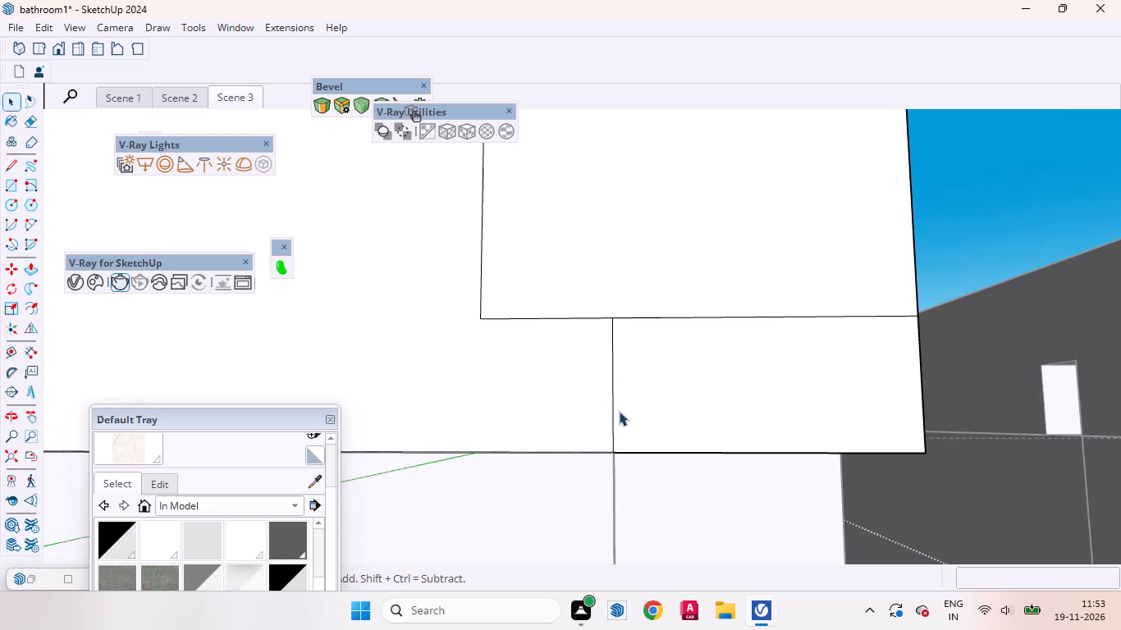
scroll(619, 411, down, 20)
scroll(619, 411, down, 11)
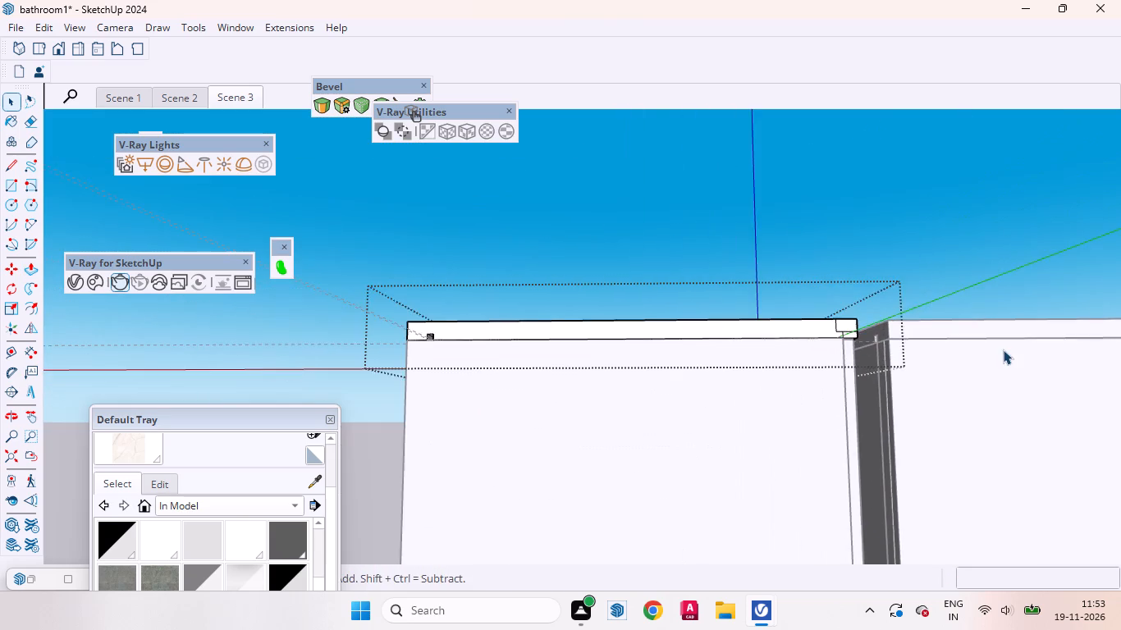
scroll(1003, 349, down, 3)
scroll(425, 317, up, 20)
scroll(425, 317, up, 3)
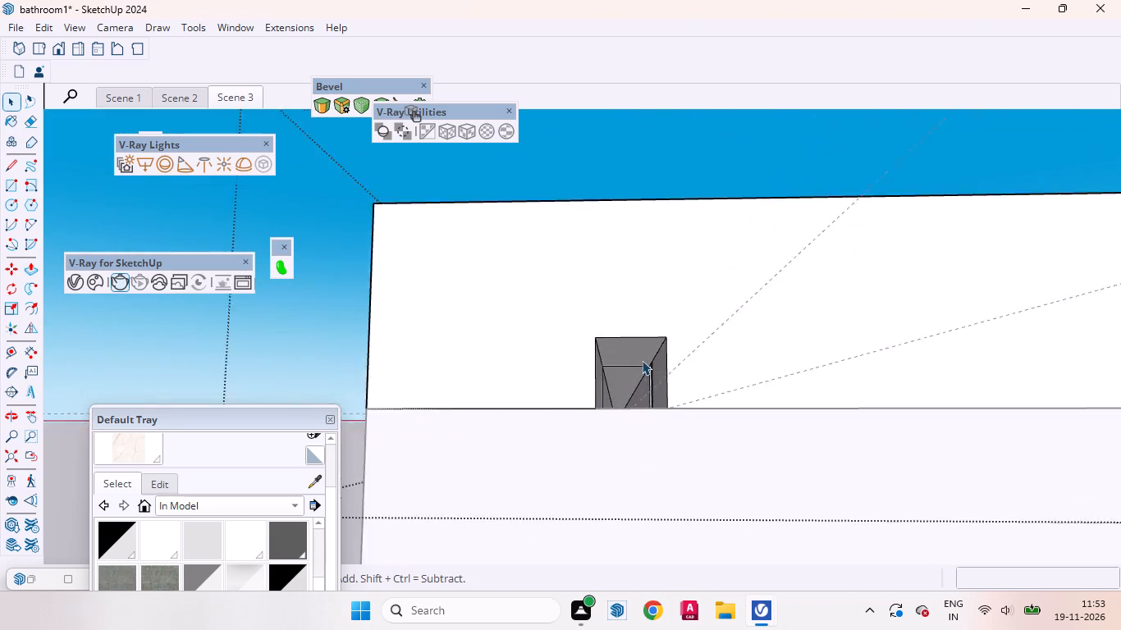
scroll(642, 360, up, 7)
middle_click(633, 395)
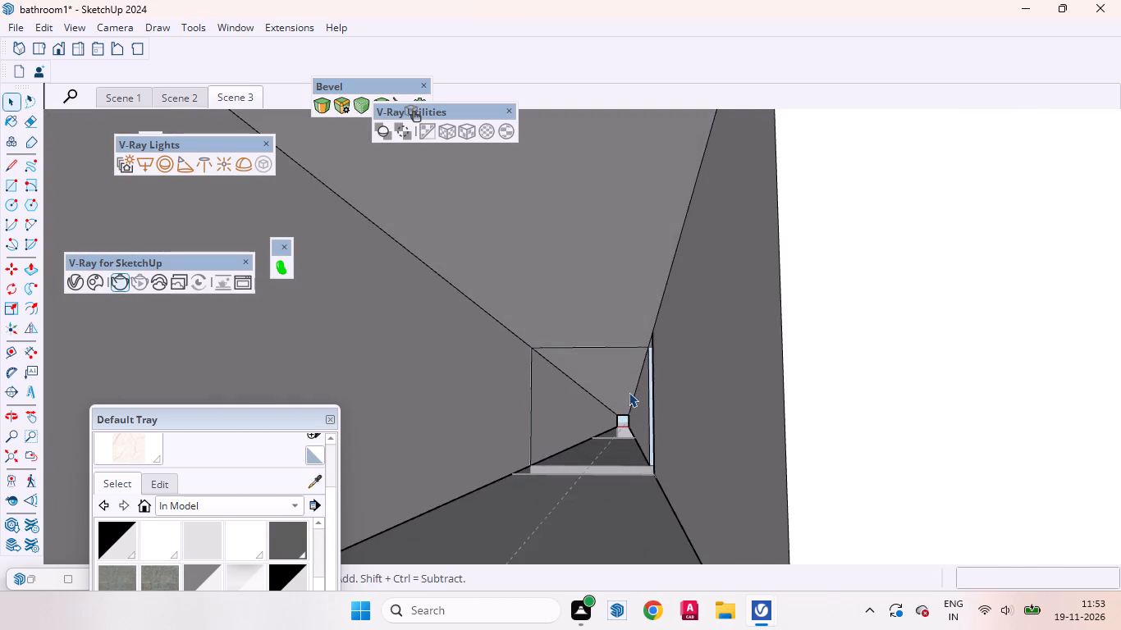
scroll(629, 392, down, 19)
Exit the ceiling slab group and isolate it with Isolate/Reveal, showing its grooved underside.
click(400, 316)
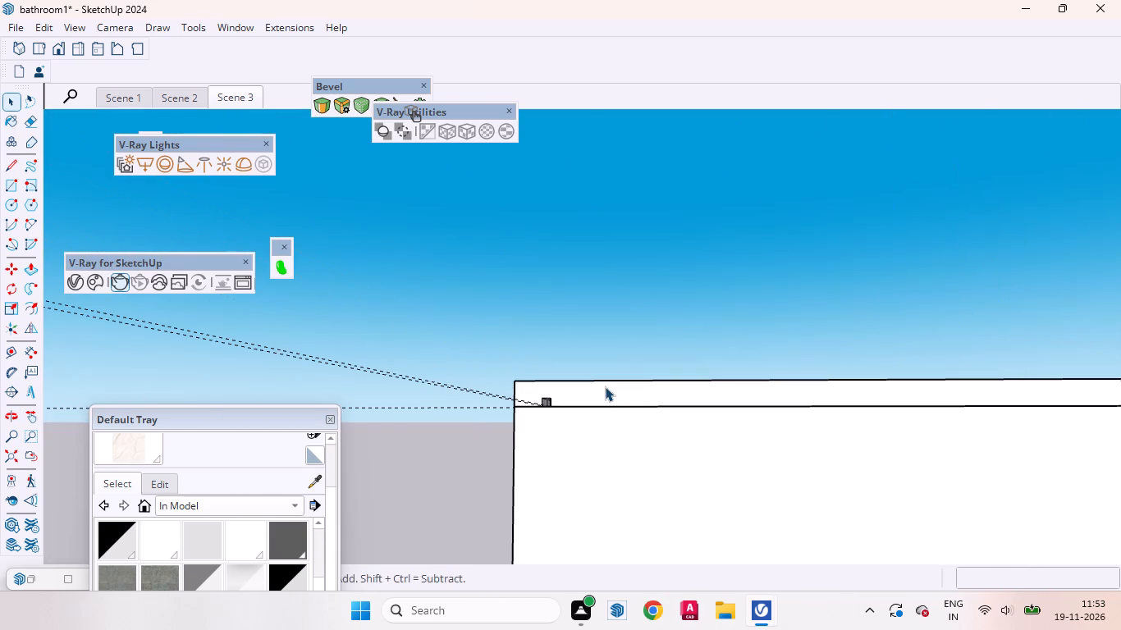
click(605, 386)
right_click(605, 388)
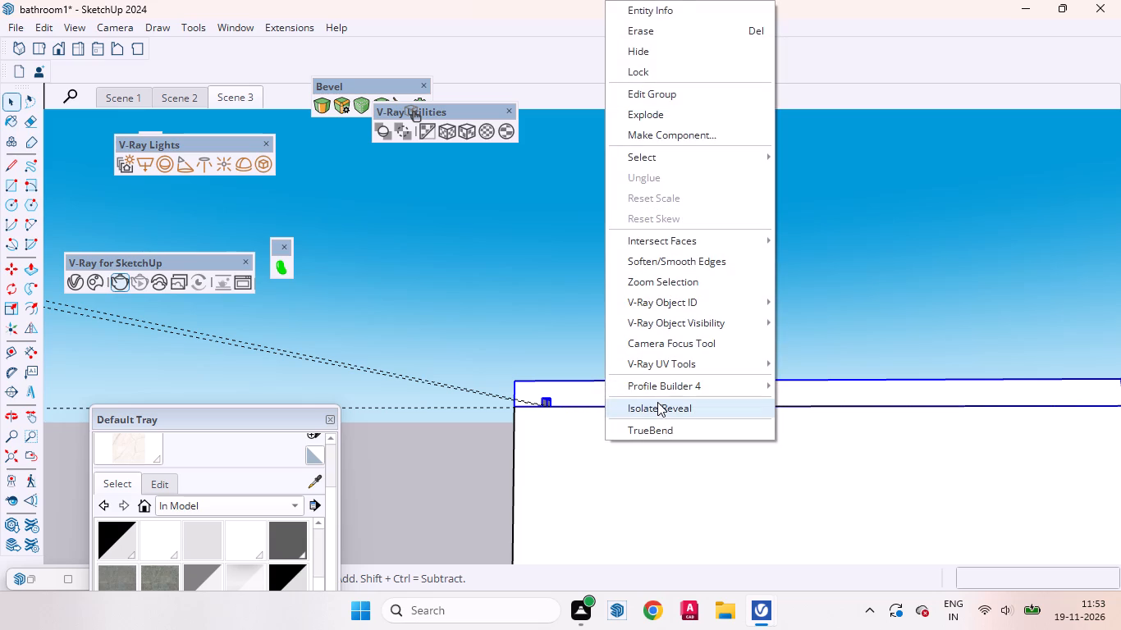
click(657, 402)
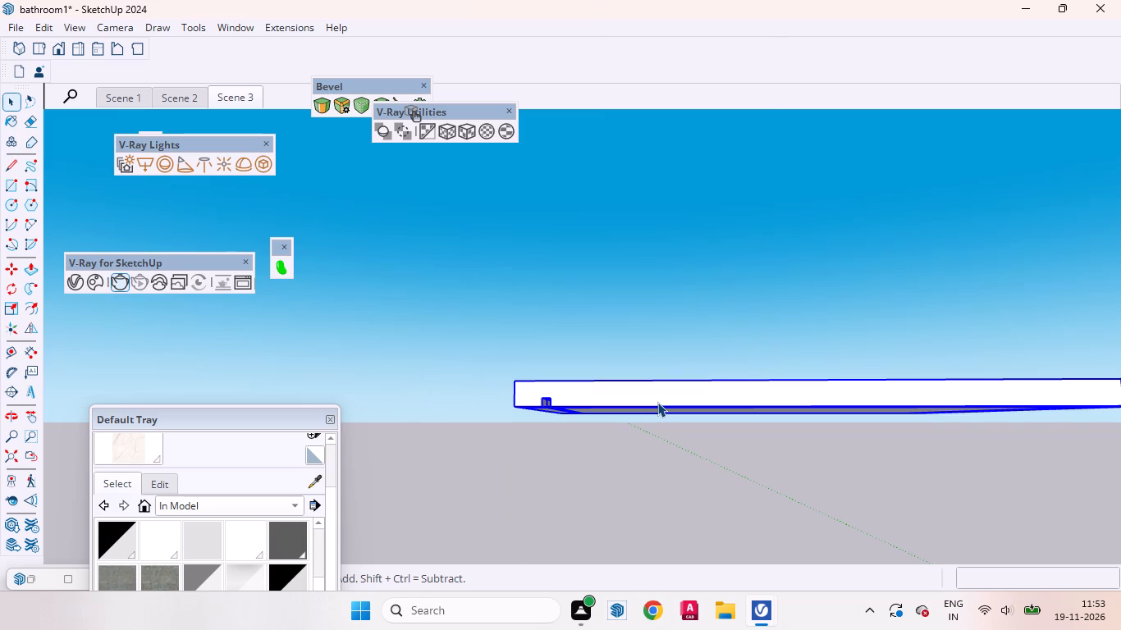
scroll(656, 454, down, 1)
middle_drag(642, 449, 636, 298)
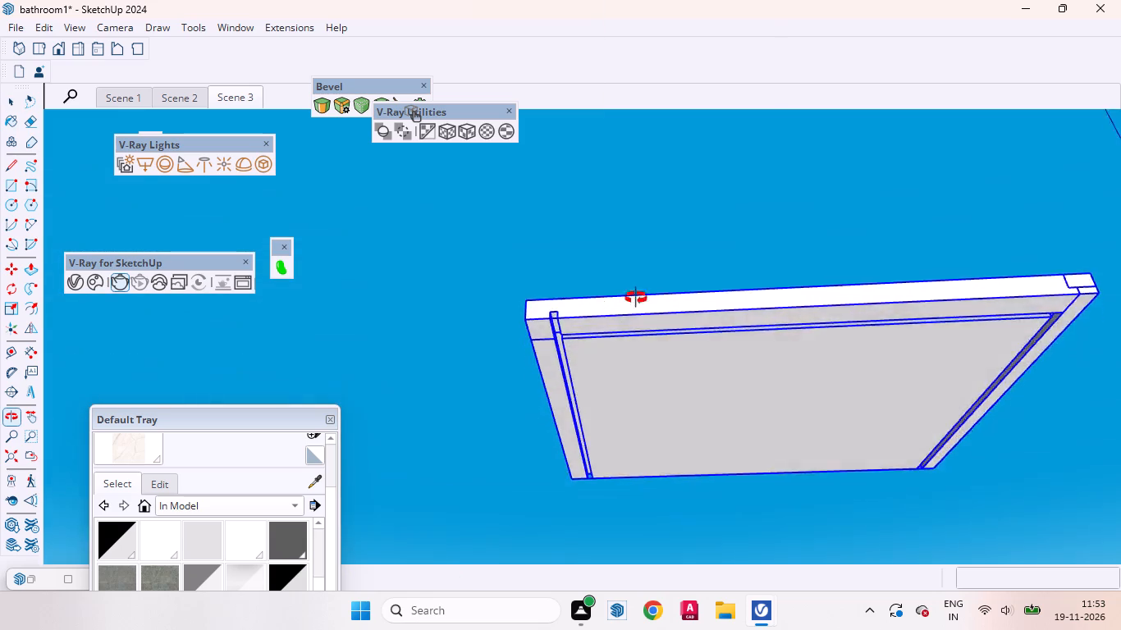
middle_drag(636, 298, 630, 134)
scroll(592, 299, down, 3)
click(956, 248)
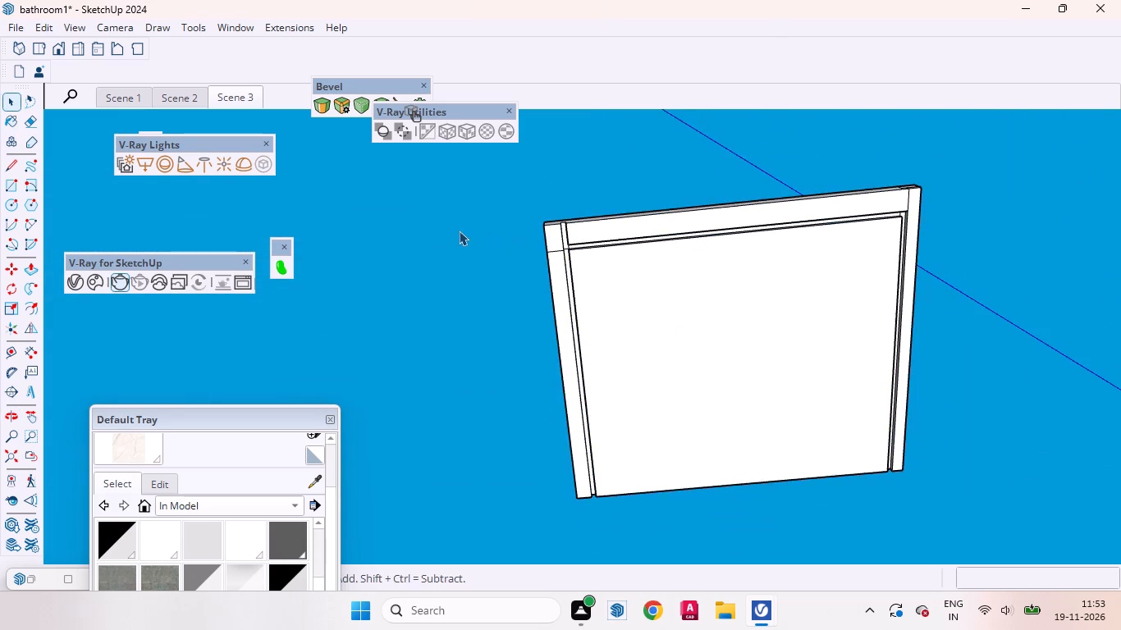
Open the ceiling slab group and Push/Pull the groove's side wall beyond the corner 2" to close the groove's overrun.
scroll(459, 231, up, 9)
middle_drag(604, 239, 634, 114)
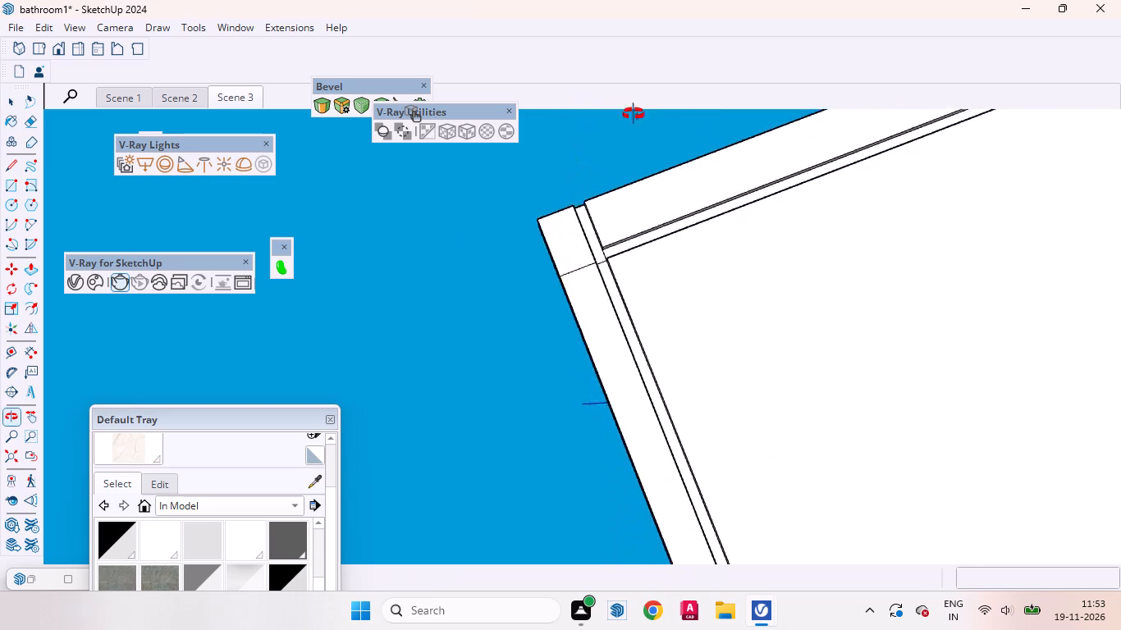
middle_drag(634, 114, 769, 118)
scroll(588, 235, up, 12)
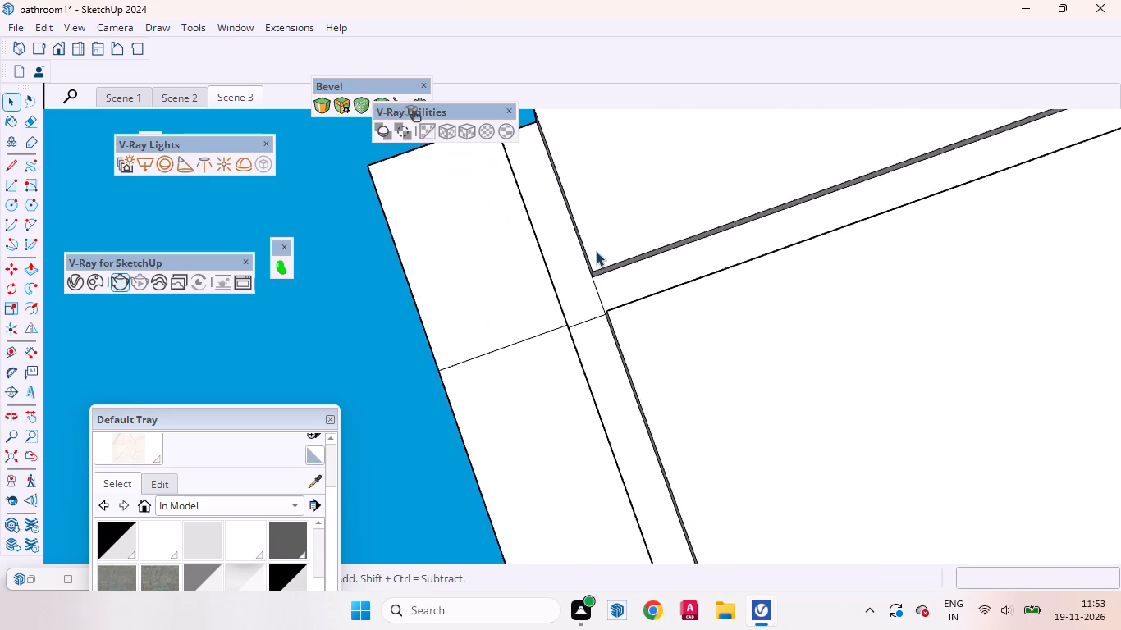
middle_drag(592, 255, 742, 161)
scroll(550, 216, up, 6)
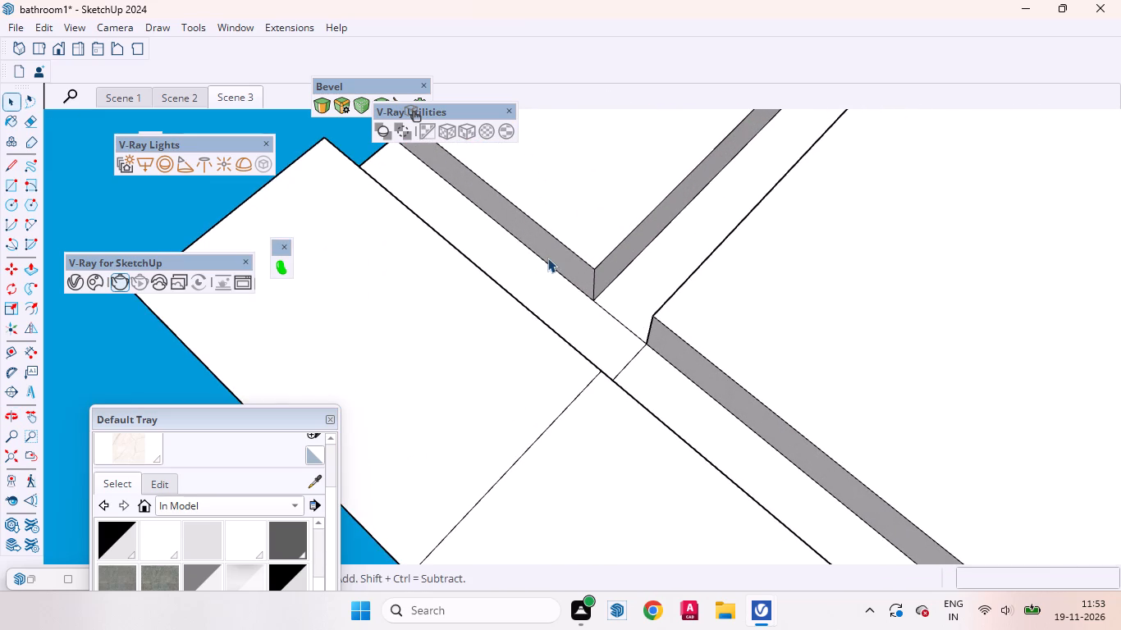
scroll(558, 249, up, 1)
click(560, 250)
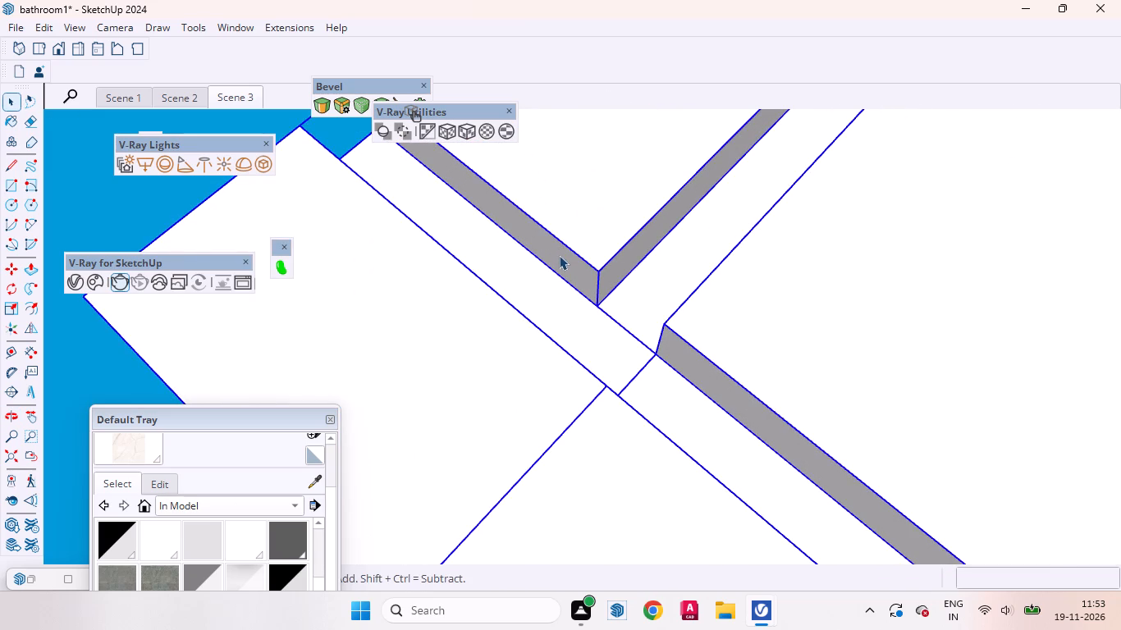
double_click(559, 256)
click(565, 258)
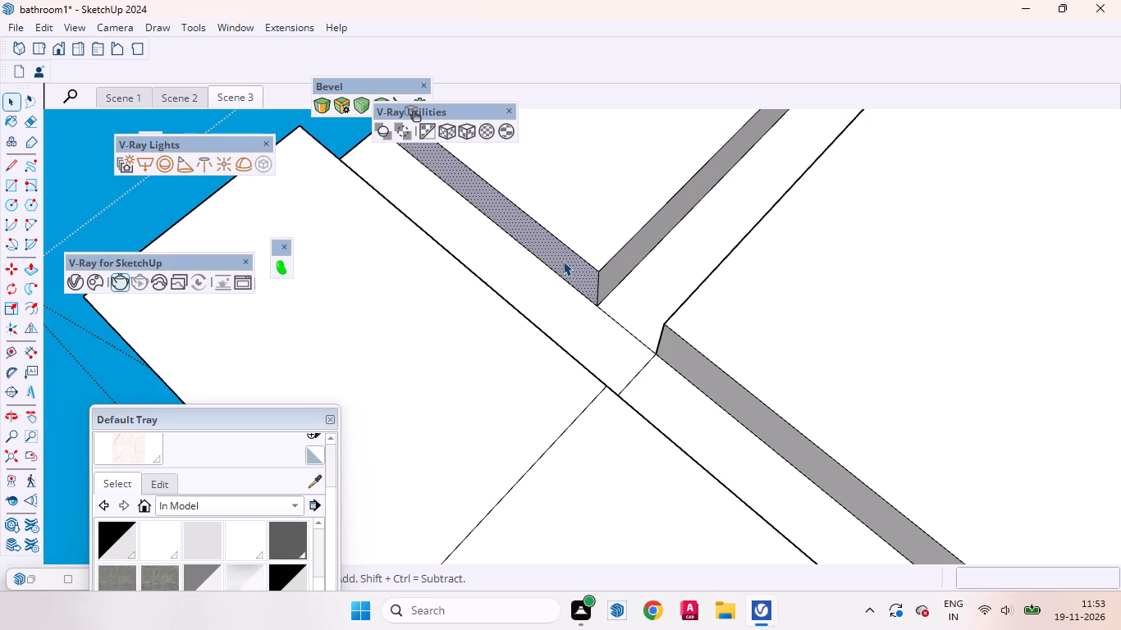
key(p)
click(563, 261)
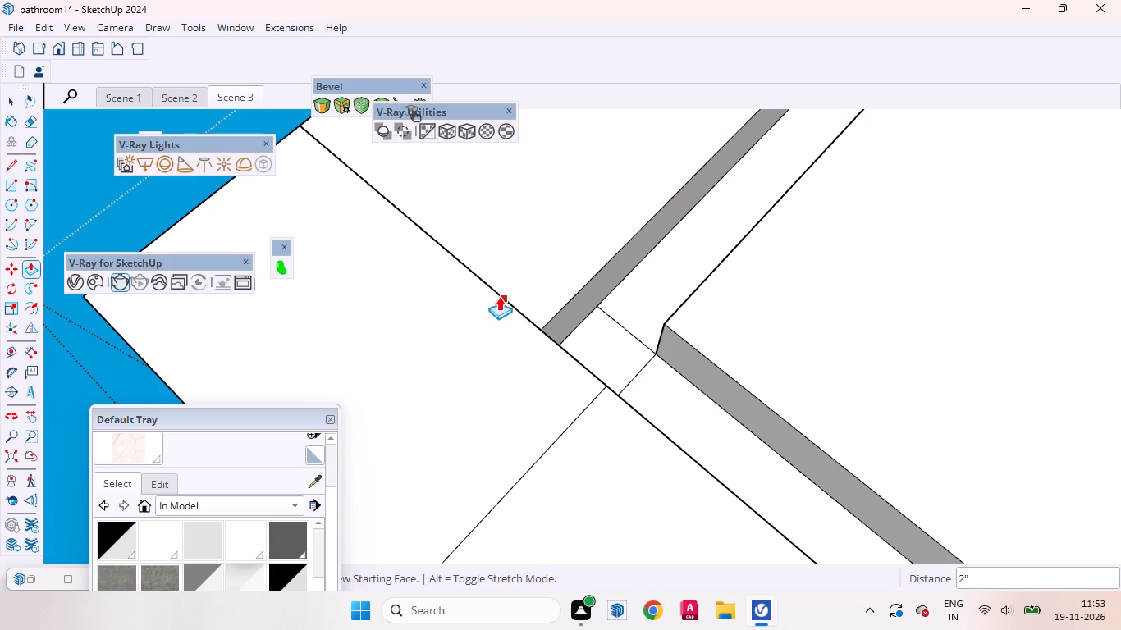
click(492, 293)
key(space)
Erase the two leftover edges crossing the groove floor at that corner.
middle_drag(659, 370, 662, 527)
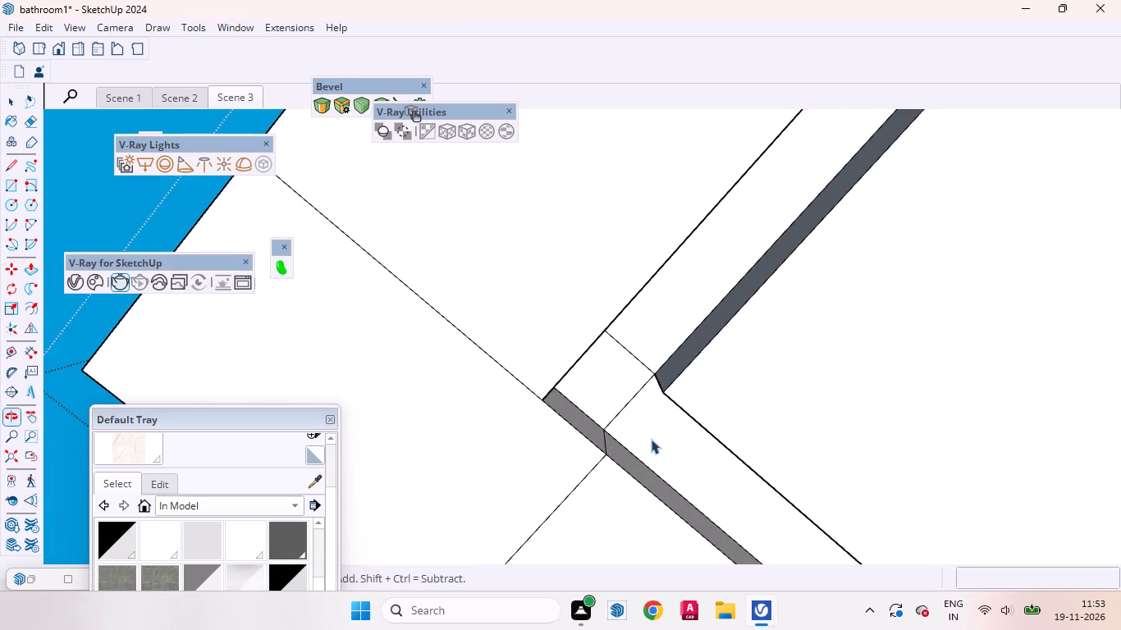
scroll(647, 431, up, 3)
click(629, 326)
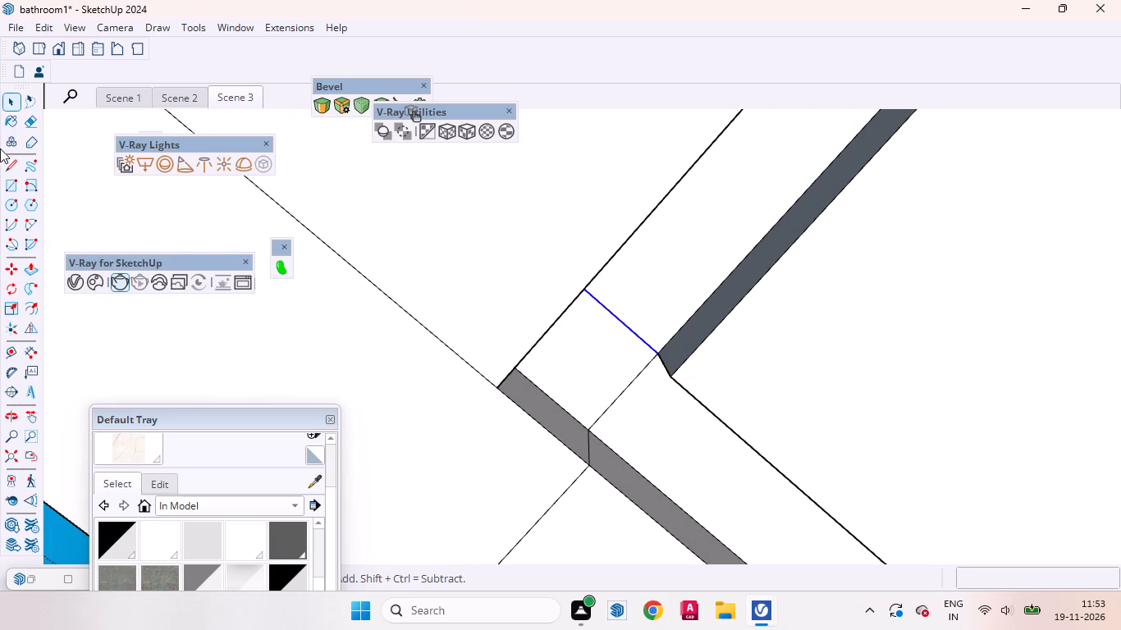
click(26, 117)
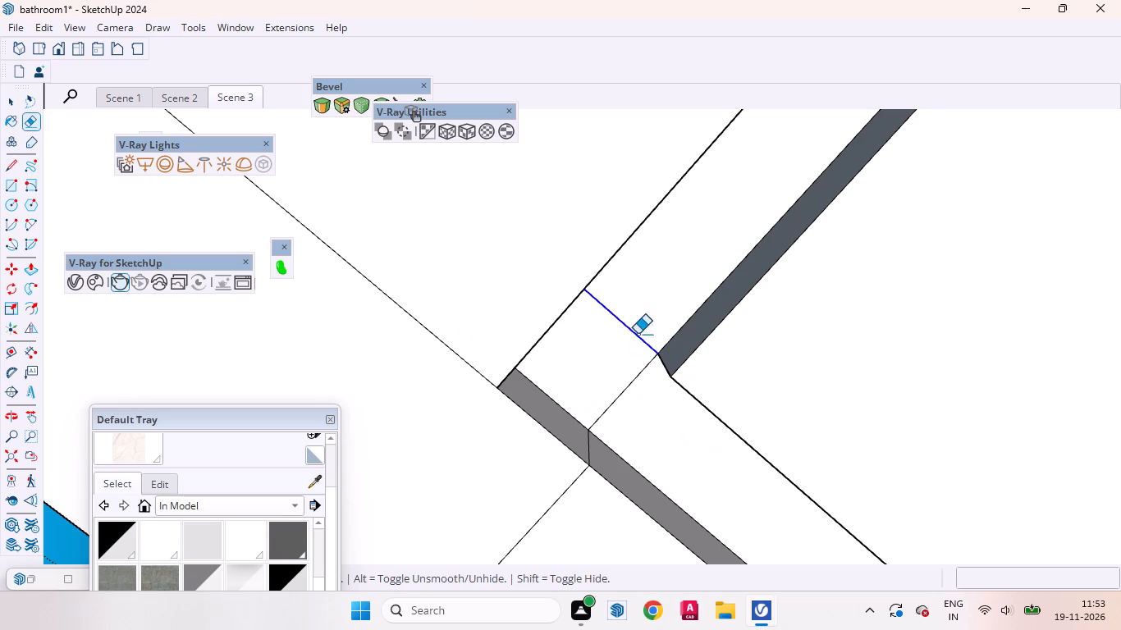
drag(637, 318, 655, 404)
scroll(635, 428, down, 4)
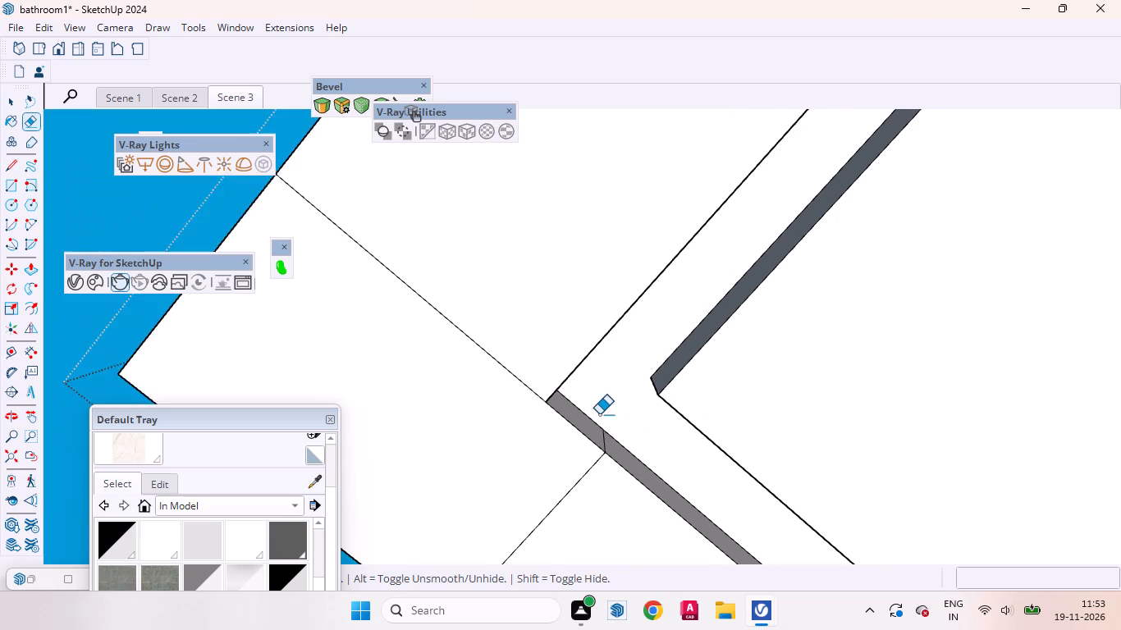
Erase the leftover edge crossing the groove floor at the slab's other inner corner.
scroll(599, 414, down, 3)
scroll(597, 413, up, 1)
scroll(547, 397, down, 20)
scroll(547, 397, down, 1)
scroll(538, 407, up, 1)
scroll(538, 407, down, 6)
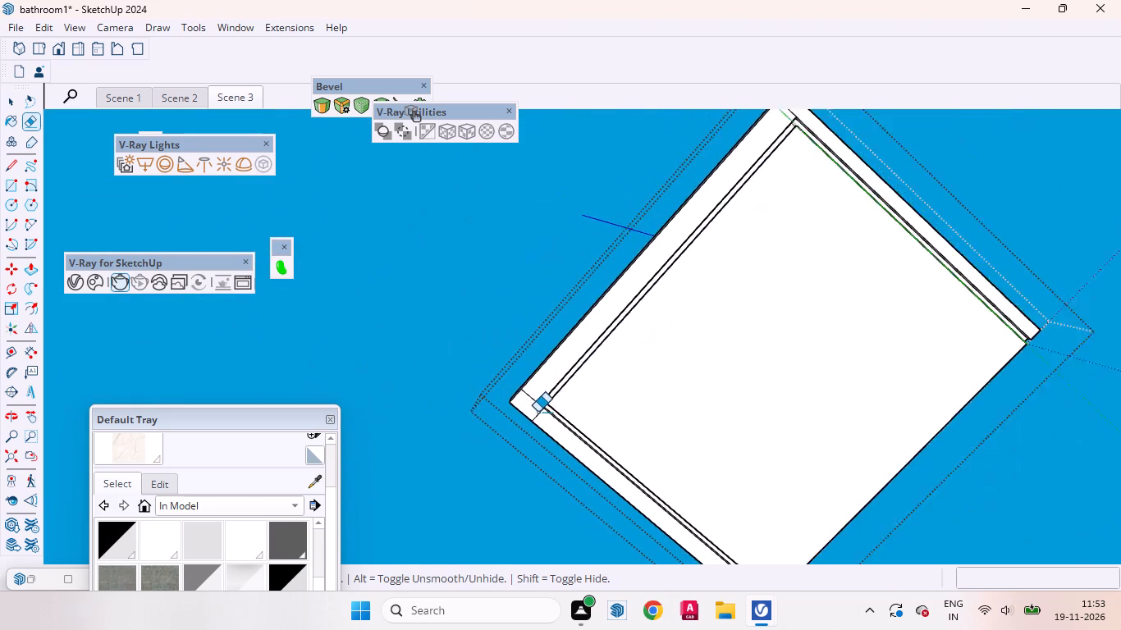
scroll(538, 412, down, 4)
scroll(686, 269, up, 11)
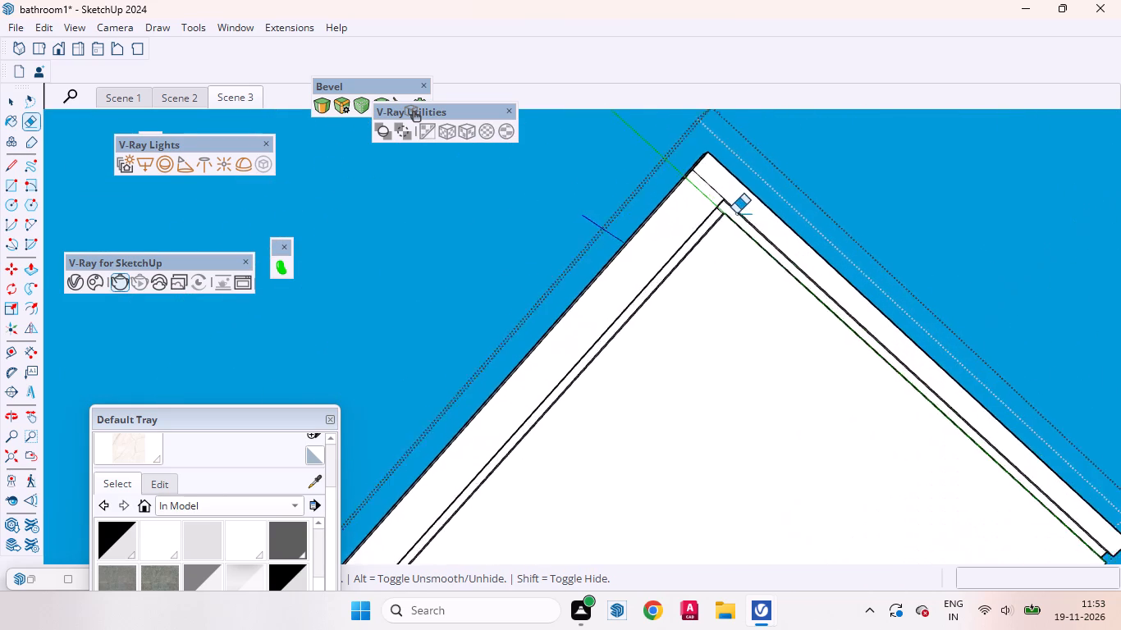
scroll(736, 213, up, 20)
scroll(736, 213, up, 1)
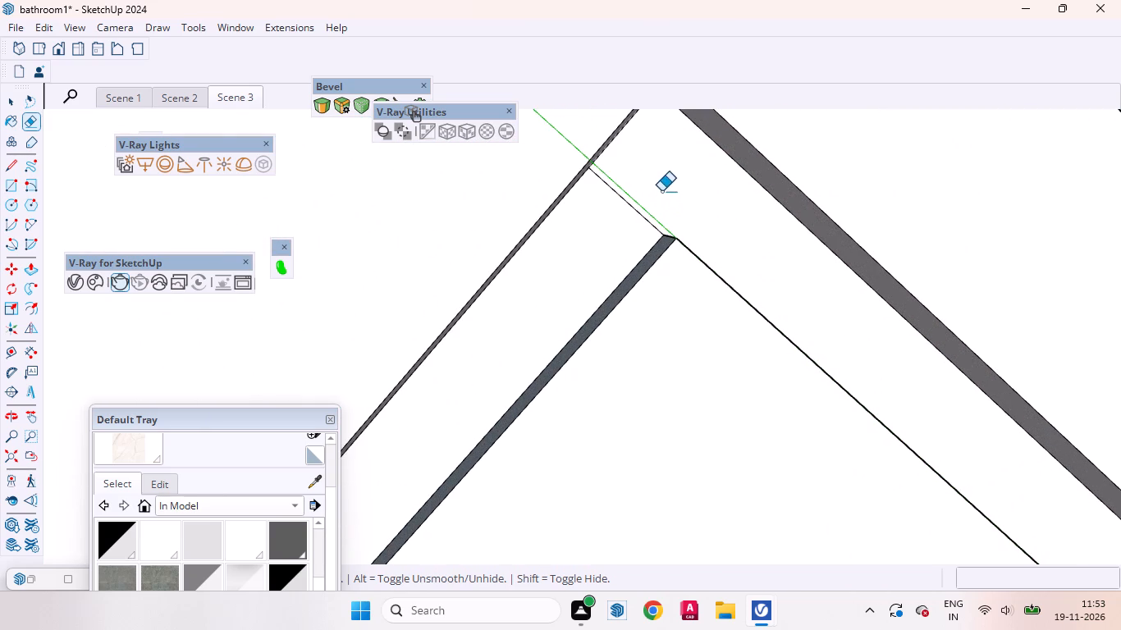
drag(661, 191, 629, 227)
key(space)
Select the groove's continuous floor face with its bounding edges and make it a group.
scroll(704, 223, down, 18)
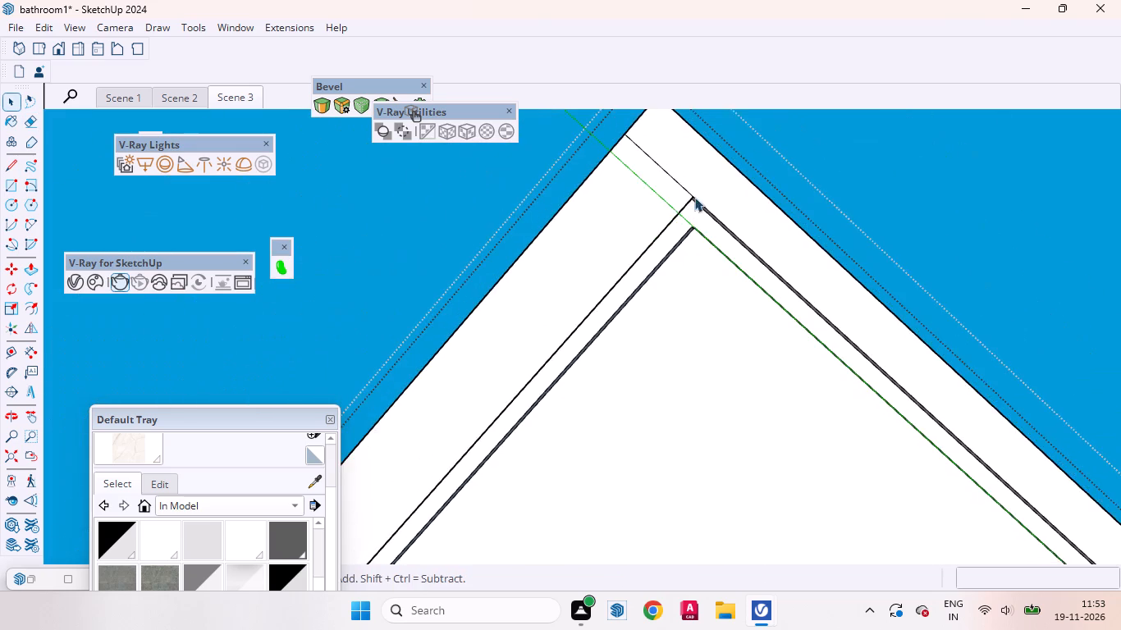
scroll(694, 197, down, 20)
scroll(649, 353, up, 8)
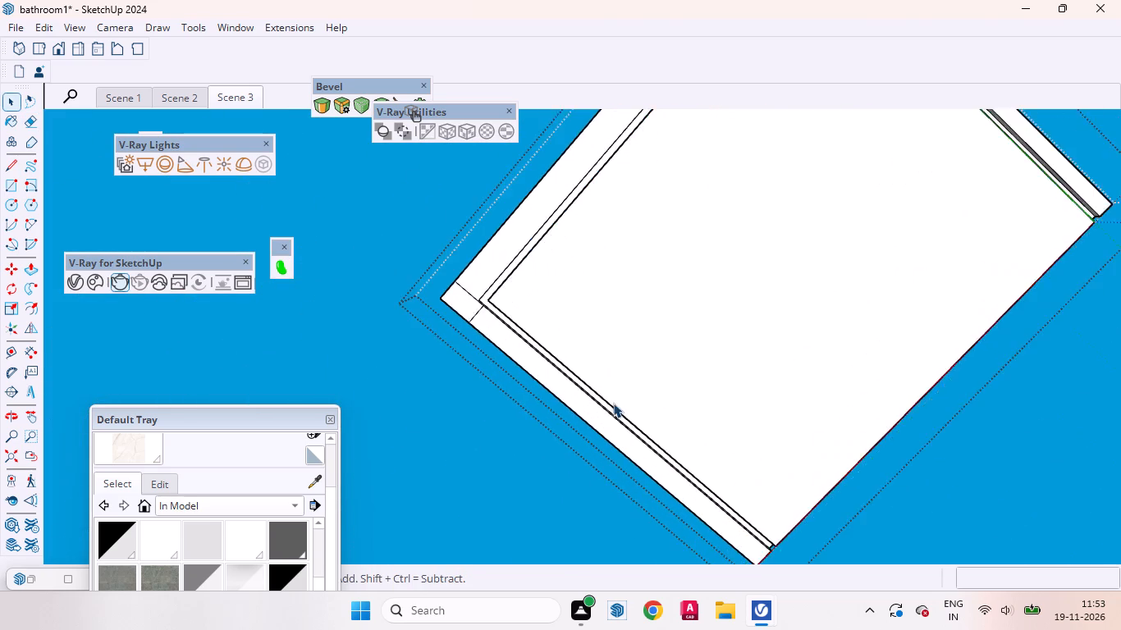
scroll(613, 403, up, 8)
scroll(625, 422, down, 11)
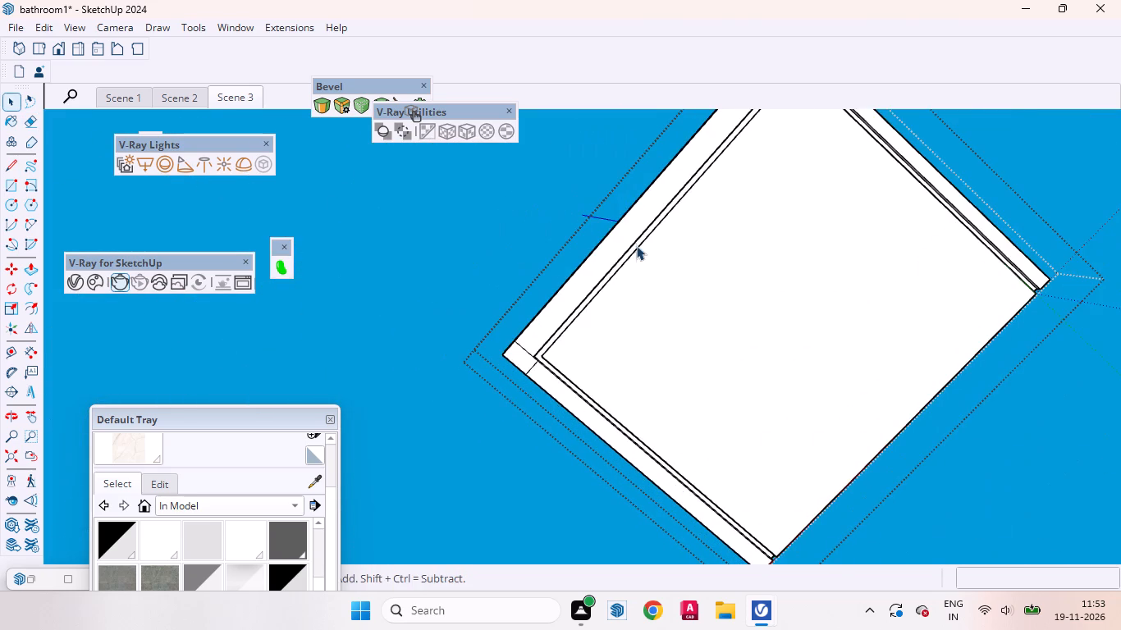
scroll(636, 240, up, 18)
click(644, 268)
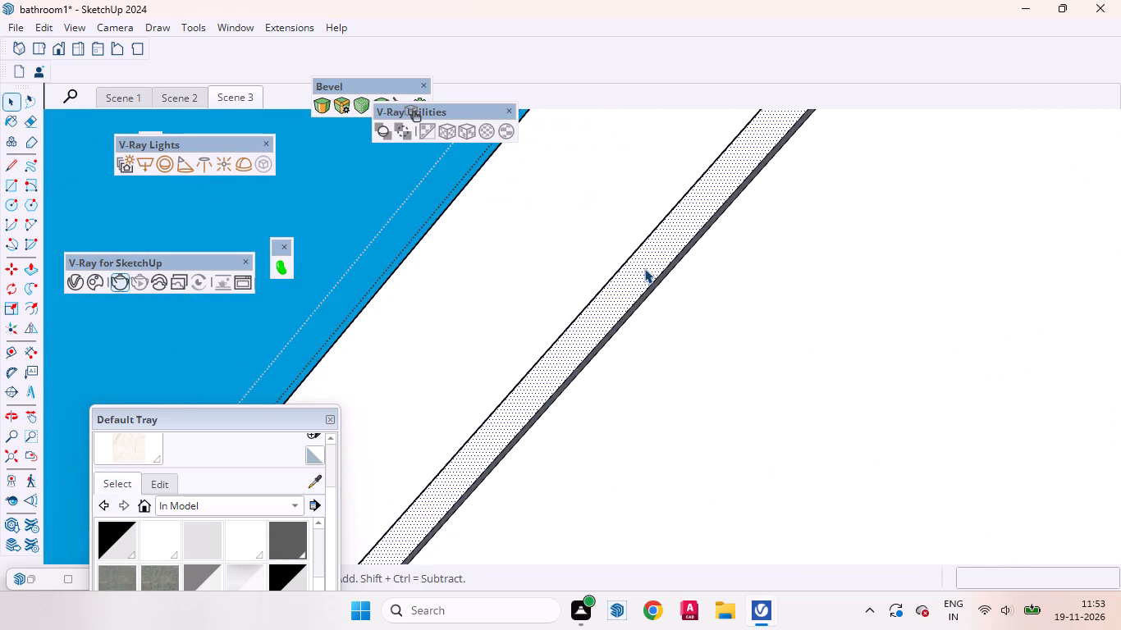
double_click(644, 268)
middle_drag(643, 266, 620, 229)
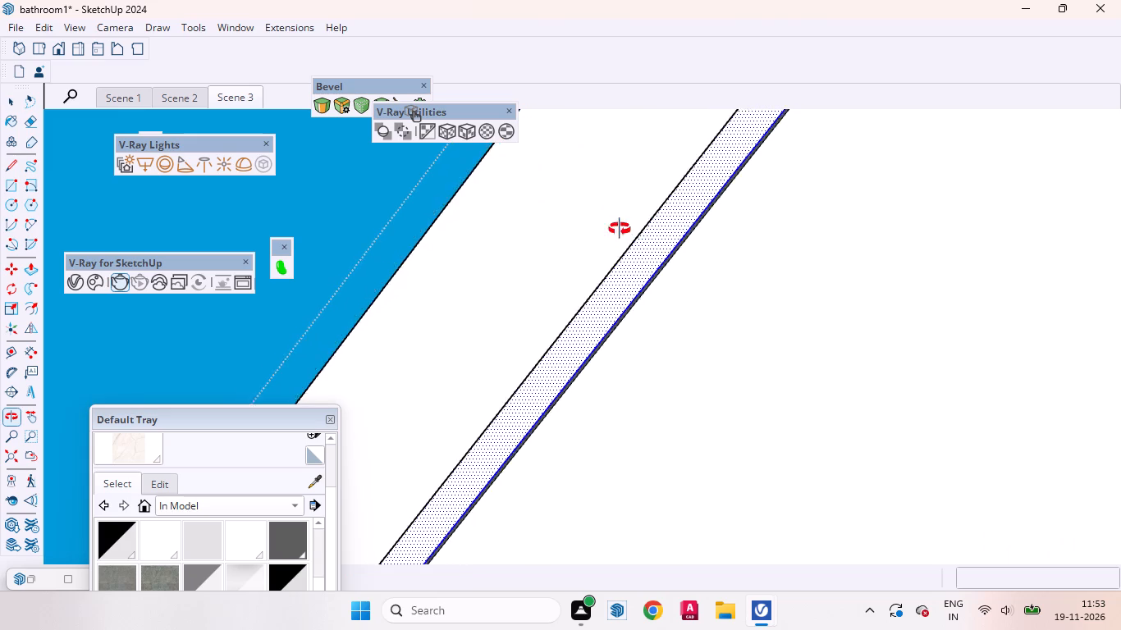
middle_drag(620, 229, 554, 250)
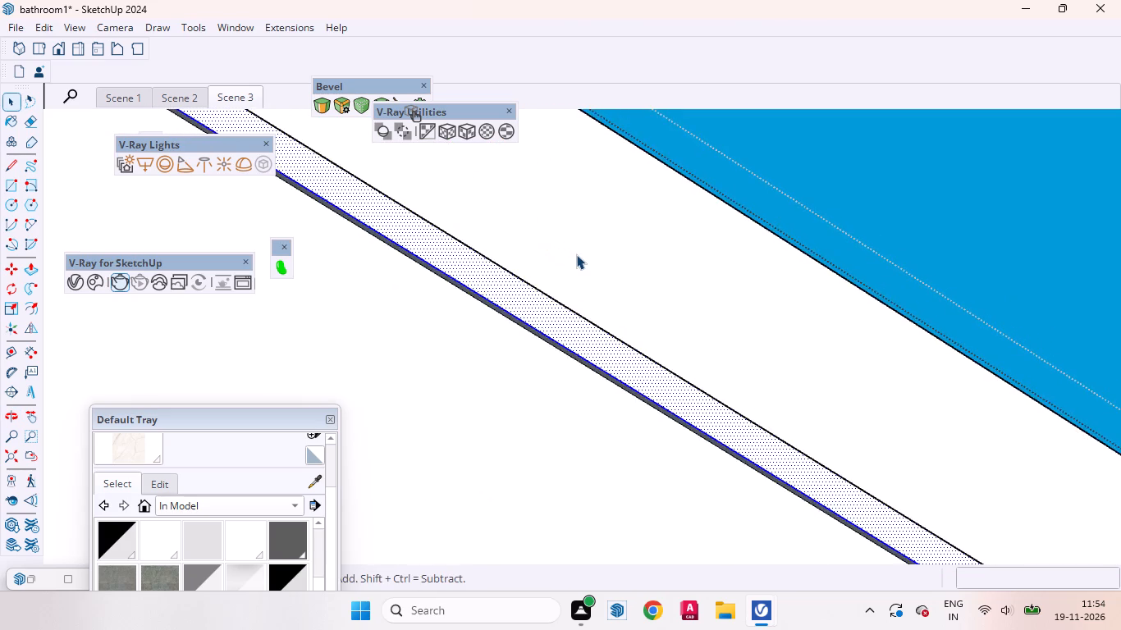
scroll(576, 254, down, 6)
scroll(577, 254, up, 1)
scroll(579, 253, down, 18)
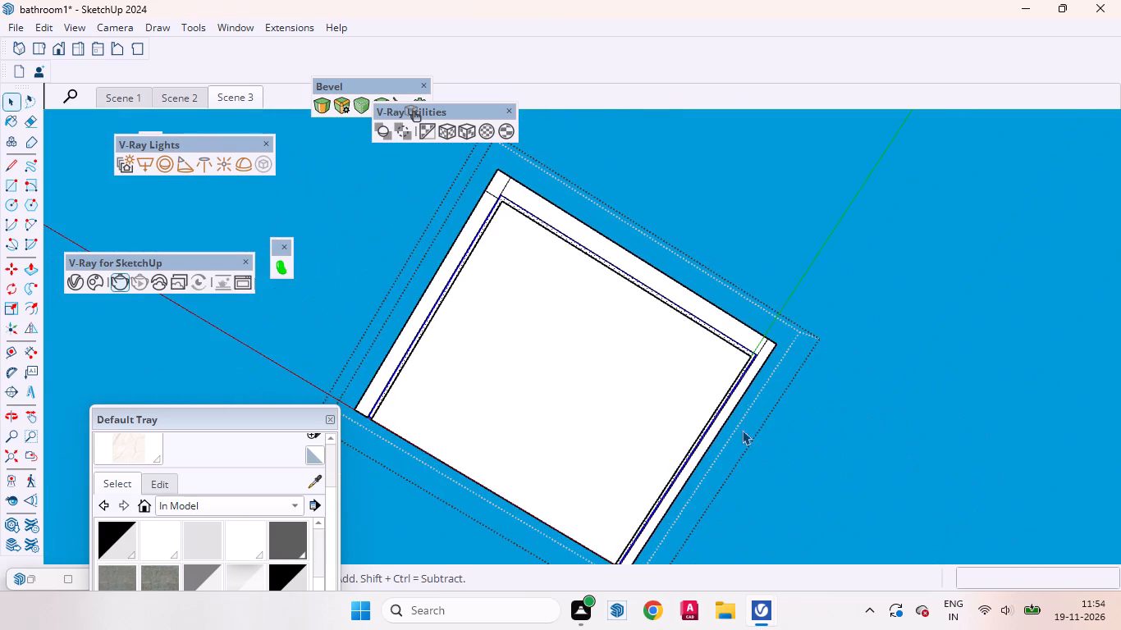
scroll(739, 452, up, 3)
scroll(732, 364, up, 16)
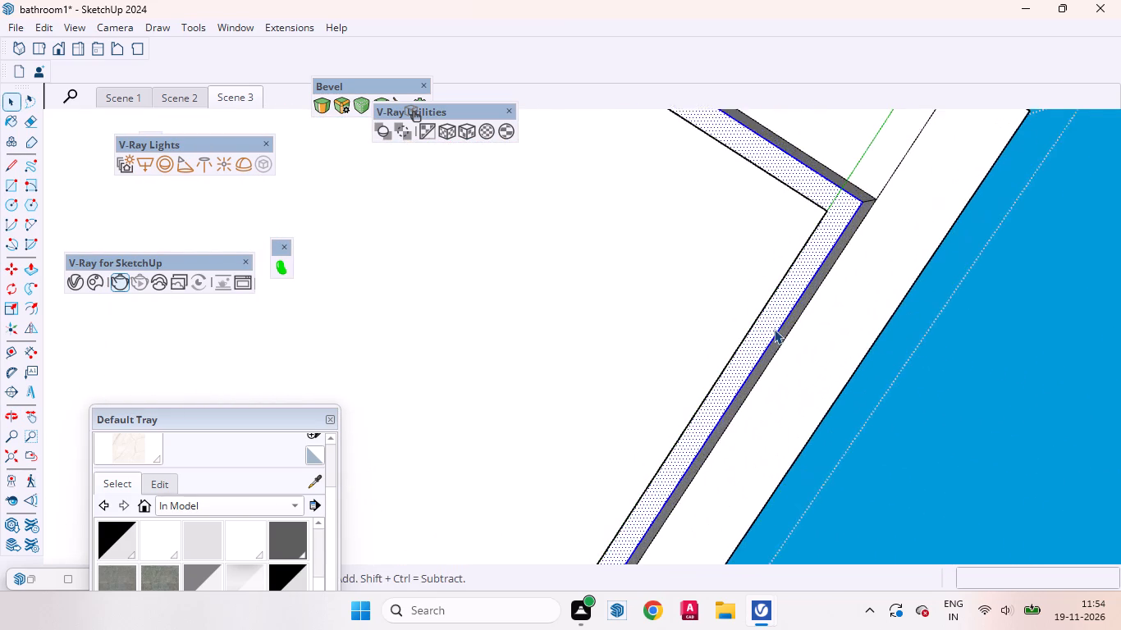
scroll(774, 329, up, 3)
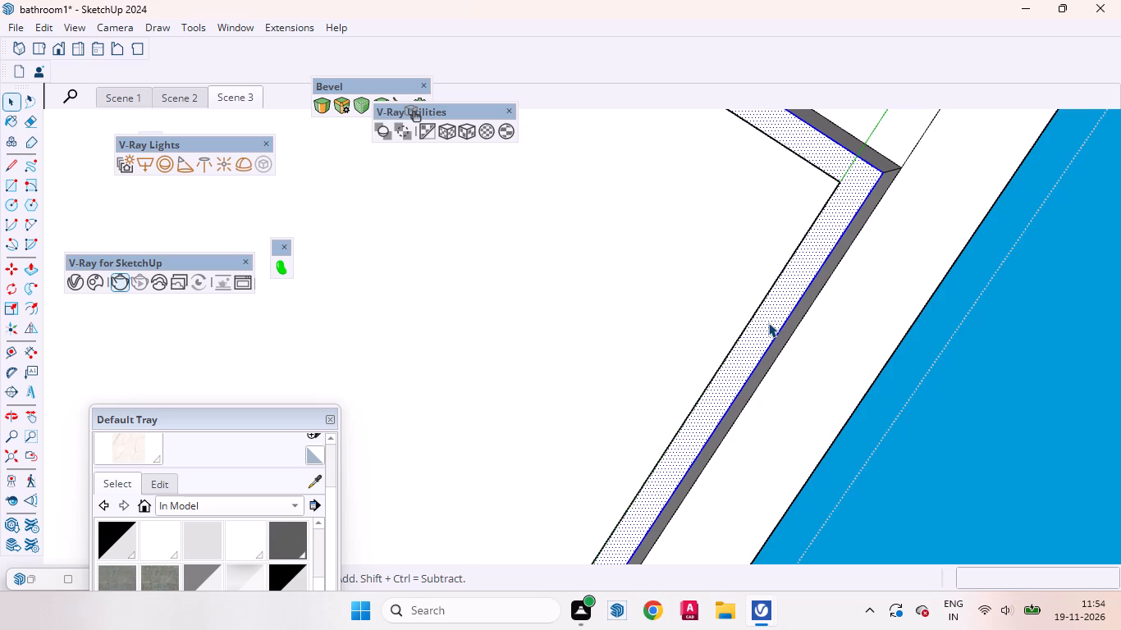
scroll(768, 322, up, 1)
right_click(768, 322)
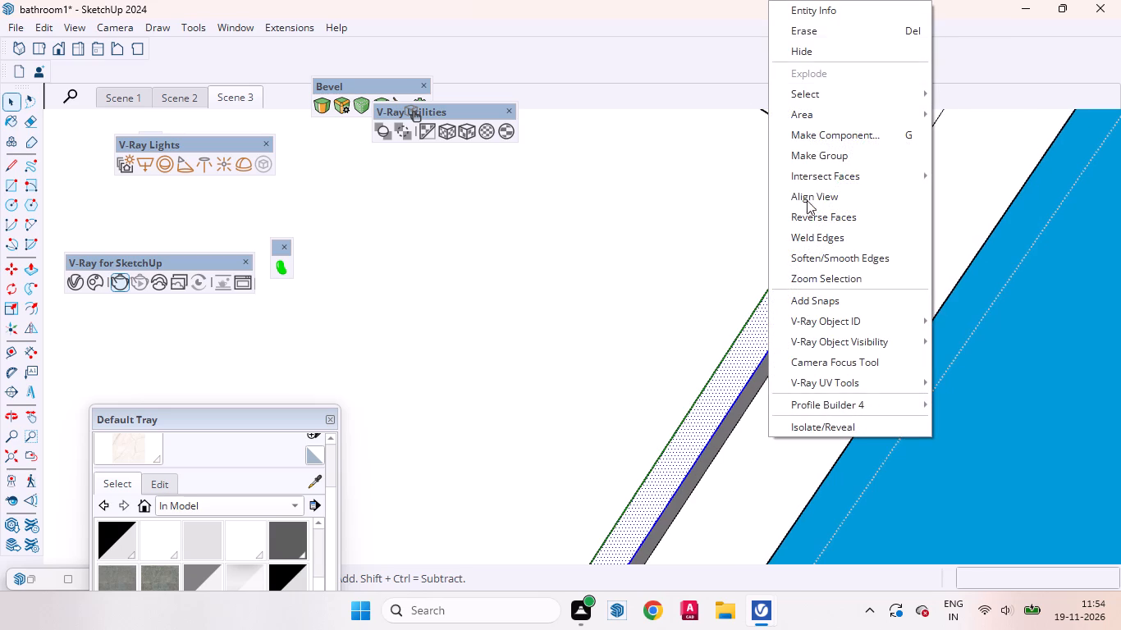
click(808, 154)
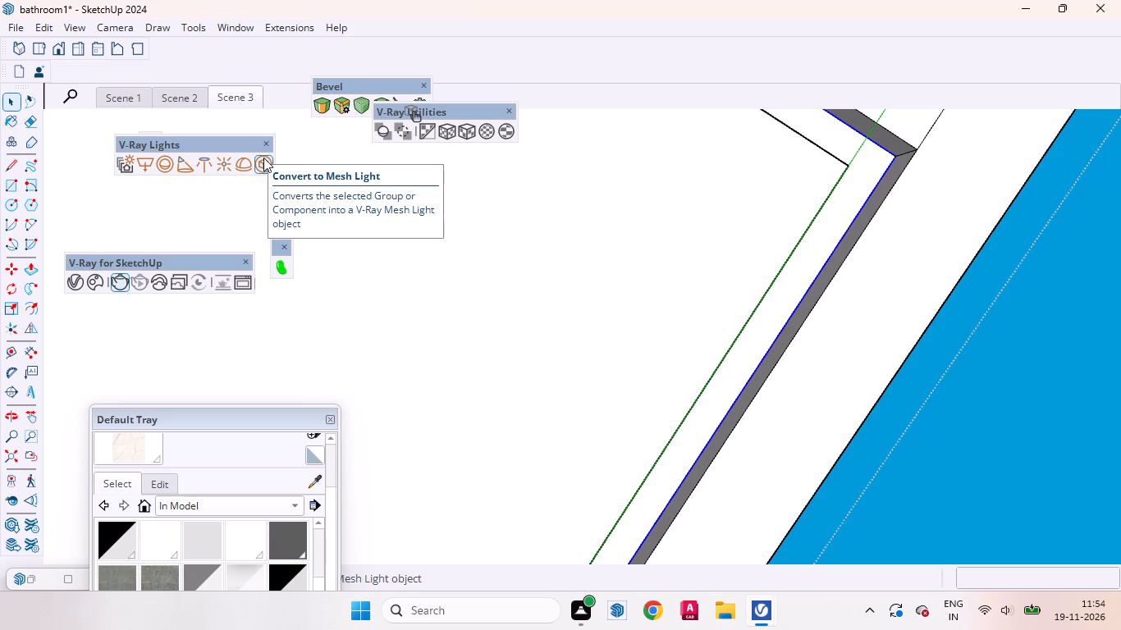
Convert the grouped groove floor strip into a V-Ray Mesh Light.
click(263, 157)
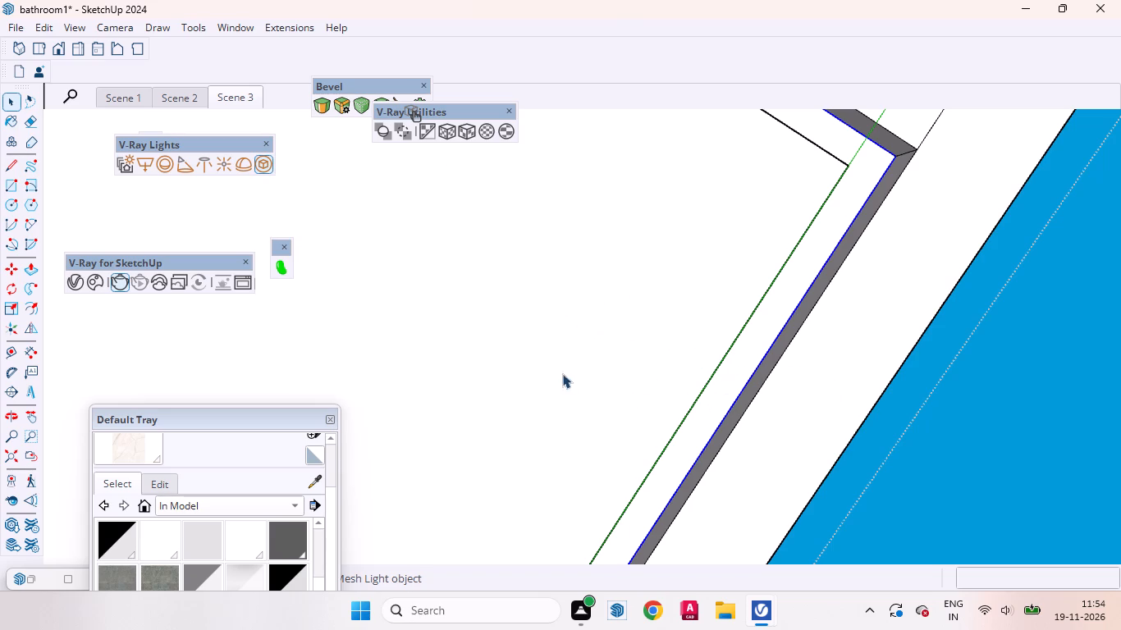
scroll(653, 384, down, 10)
click(660, 364)
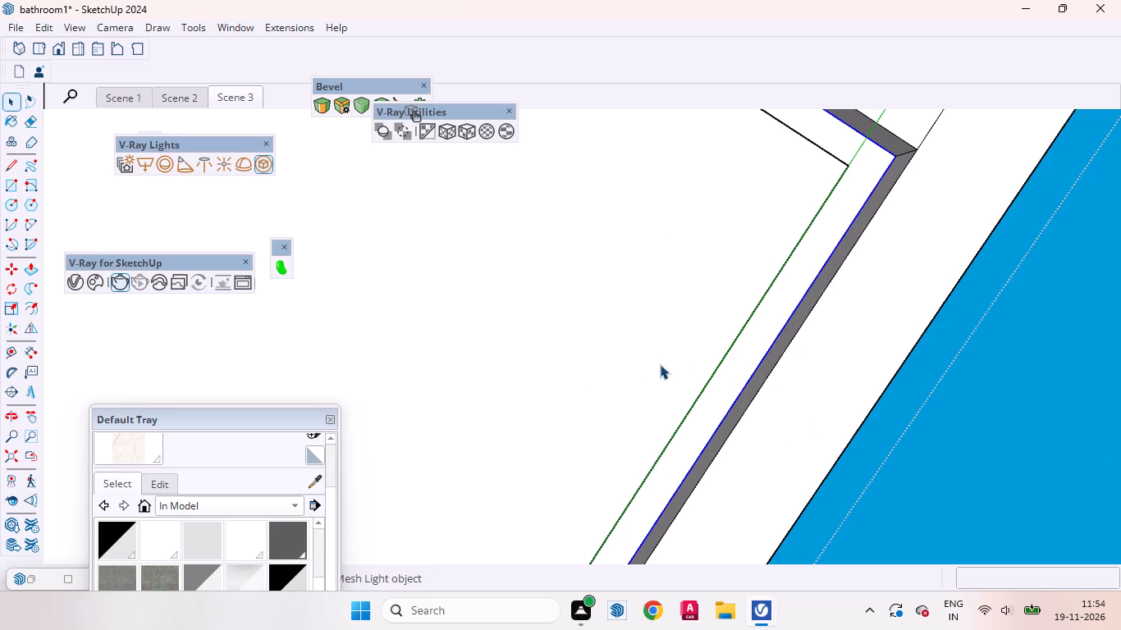
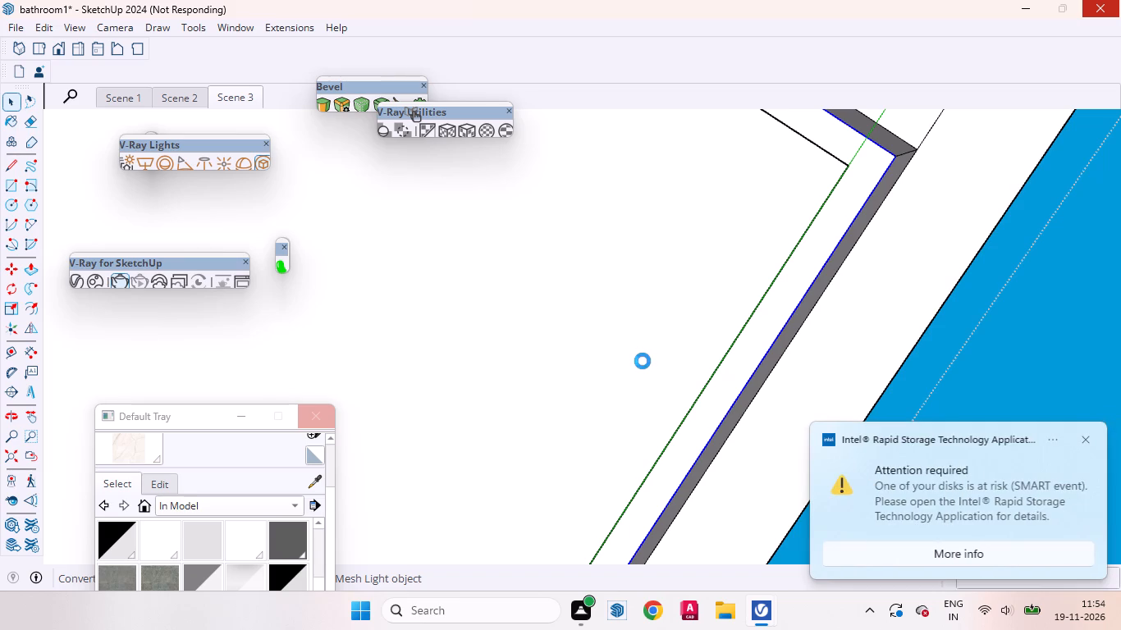
Dismiss the disk alert and the Mesh Light message.
click(1082, 438)
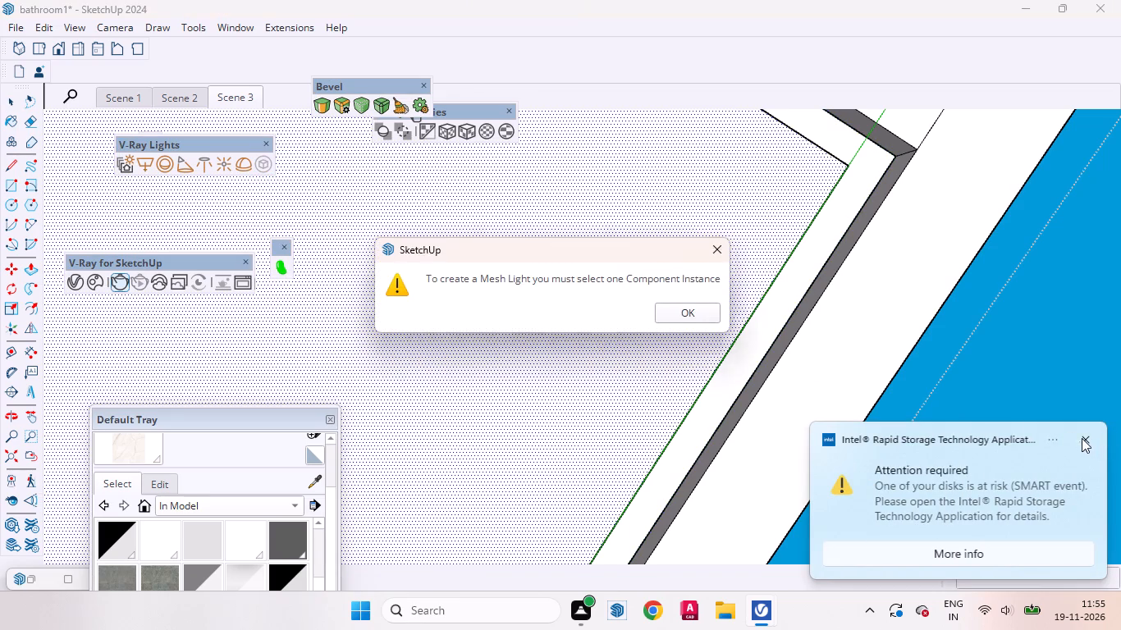
click(684, 315)
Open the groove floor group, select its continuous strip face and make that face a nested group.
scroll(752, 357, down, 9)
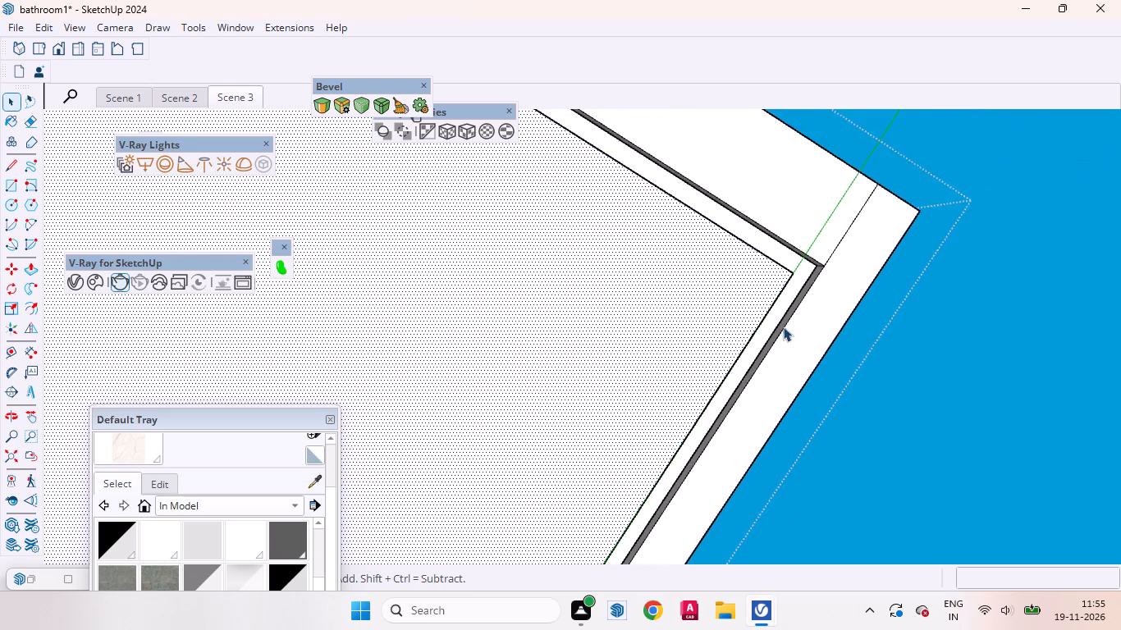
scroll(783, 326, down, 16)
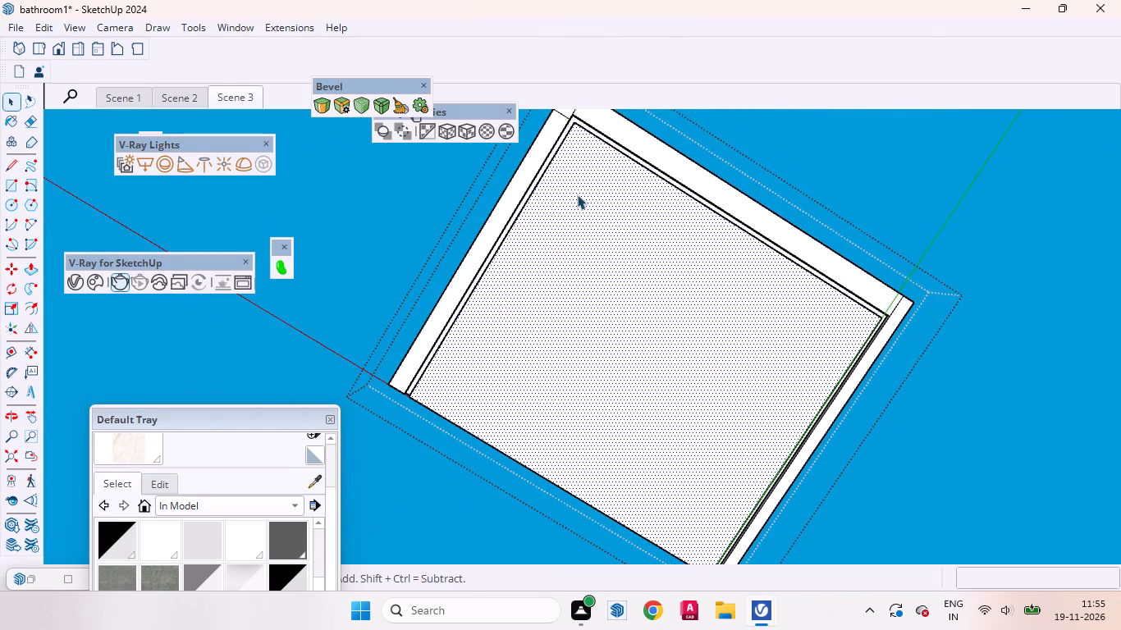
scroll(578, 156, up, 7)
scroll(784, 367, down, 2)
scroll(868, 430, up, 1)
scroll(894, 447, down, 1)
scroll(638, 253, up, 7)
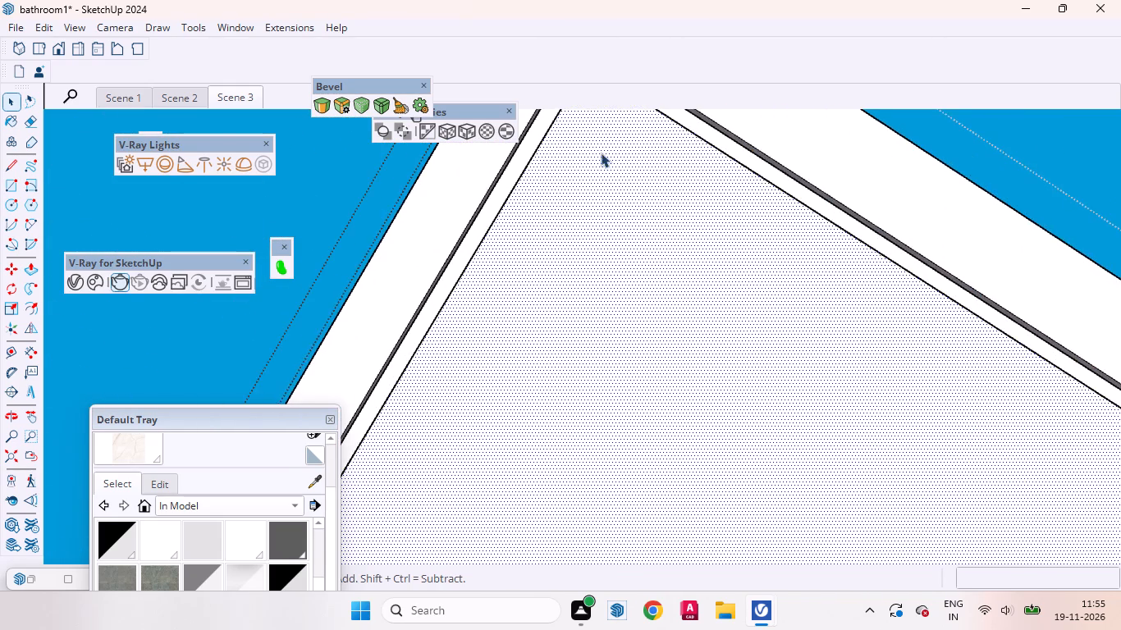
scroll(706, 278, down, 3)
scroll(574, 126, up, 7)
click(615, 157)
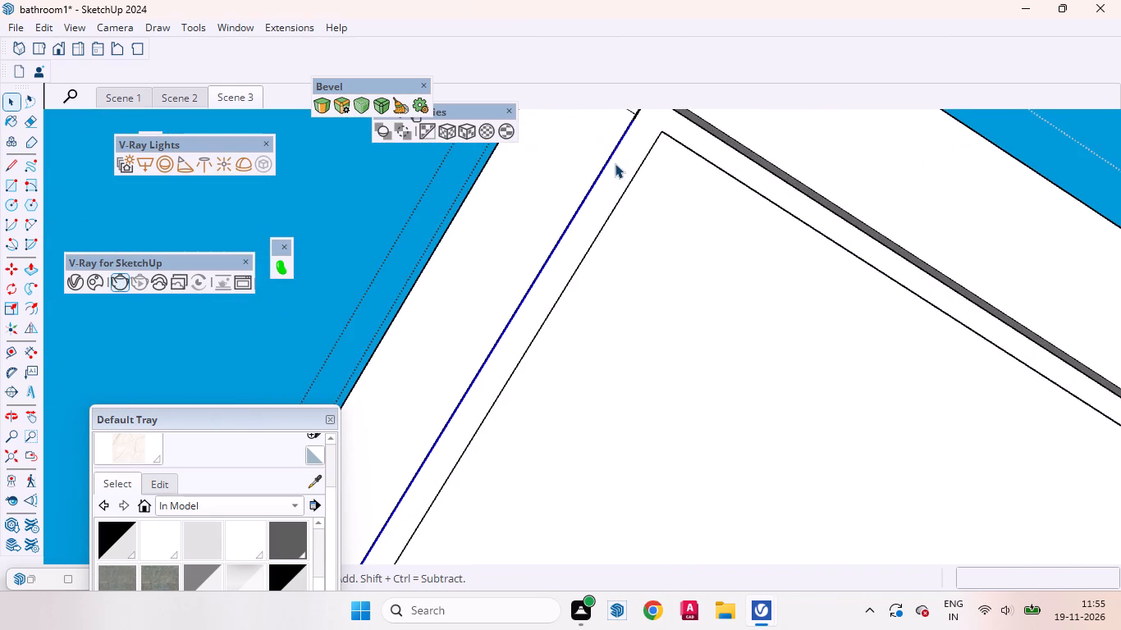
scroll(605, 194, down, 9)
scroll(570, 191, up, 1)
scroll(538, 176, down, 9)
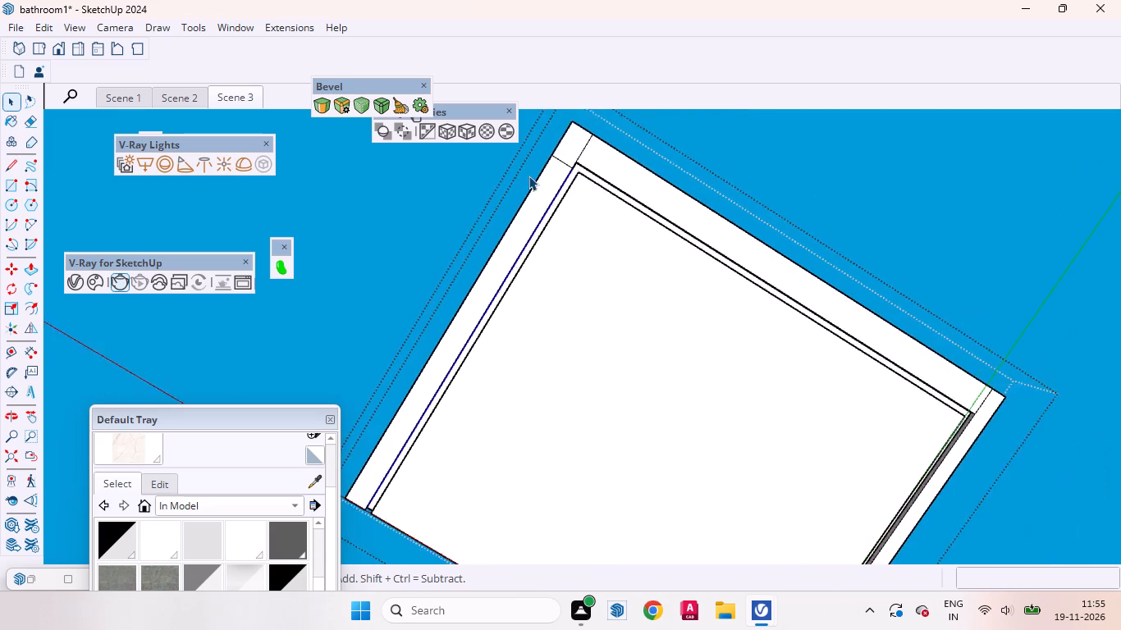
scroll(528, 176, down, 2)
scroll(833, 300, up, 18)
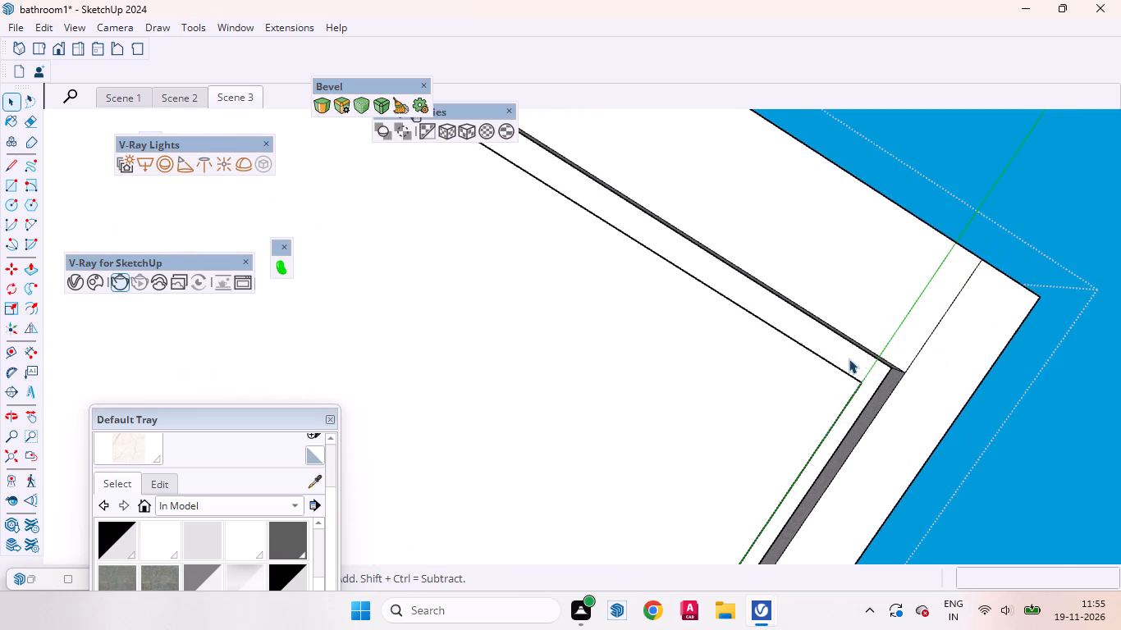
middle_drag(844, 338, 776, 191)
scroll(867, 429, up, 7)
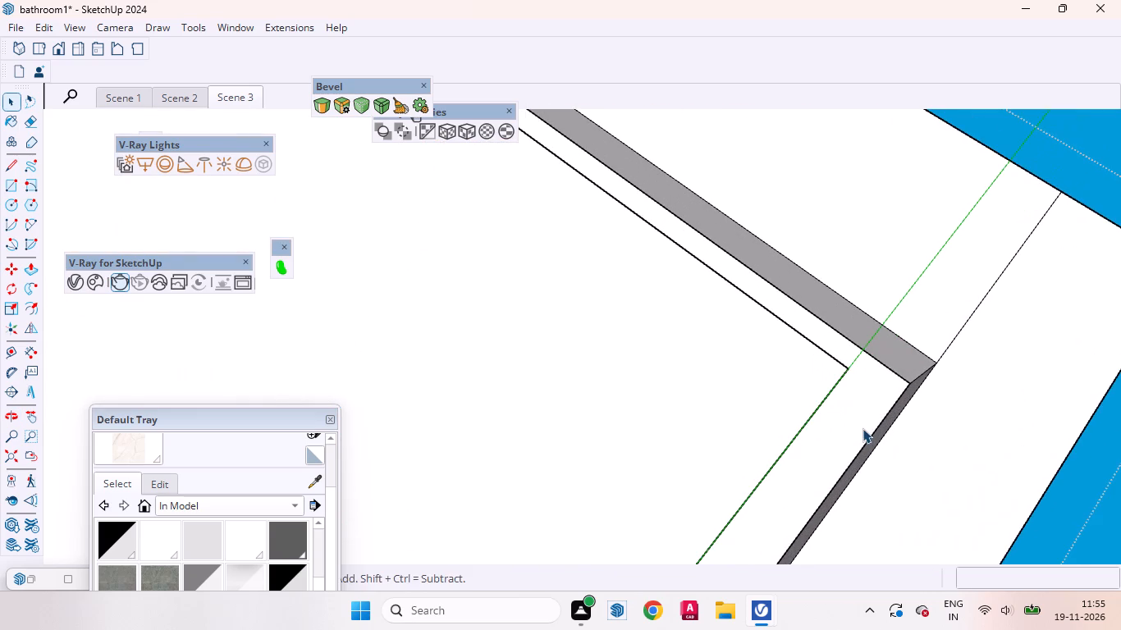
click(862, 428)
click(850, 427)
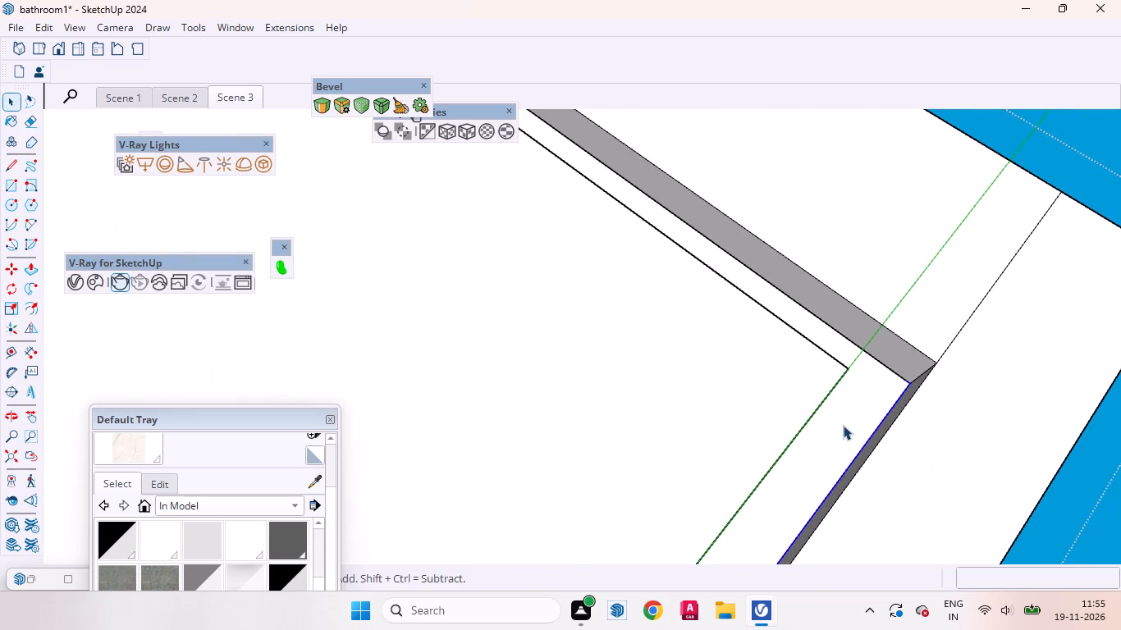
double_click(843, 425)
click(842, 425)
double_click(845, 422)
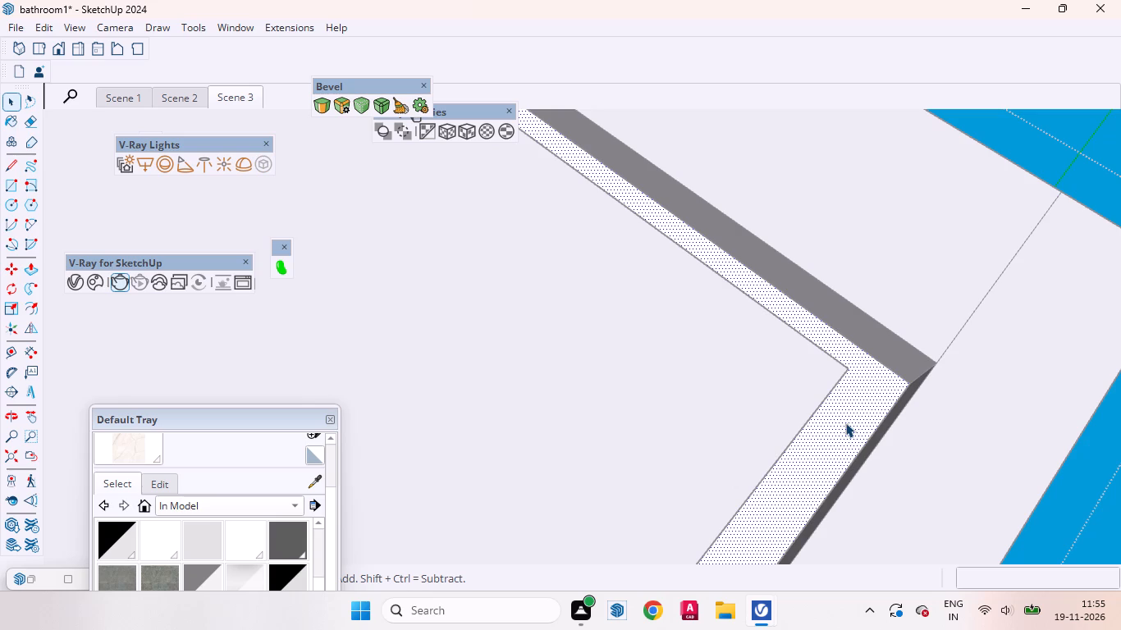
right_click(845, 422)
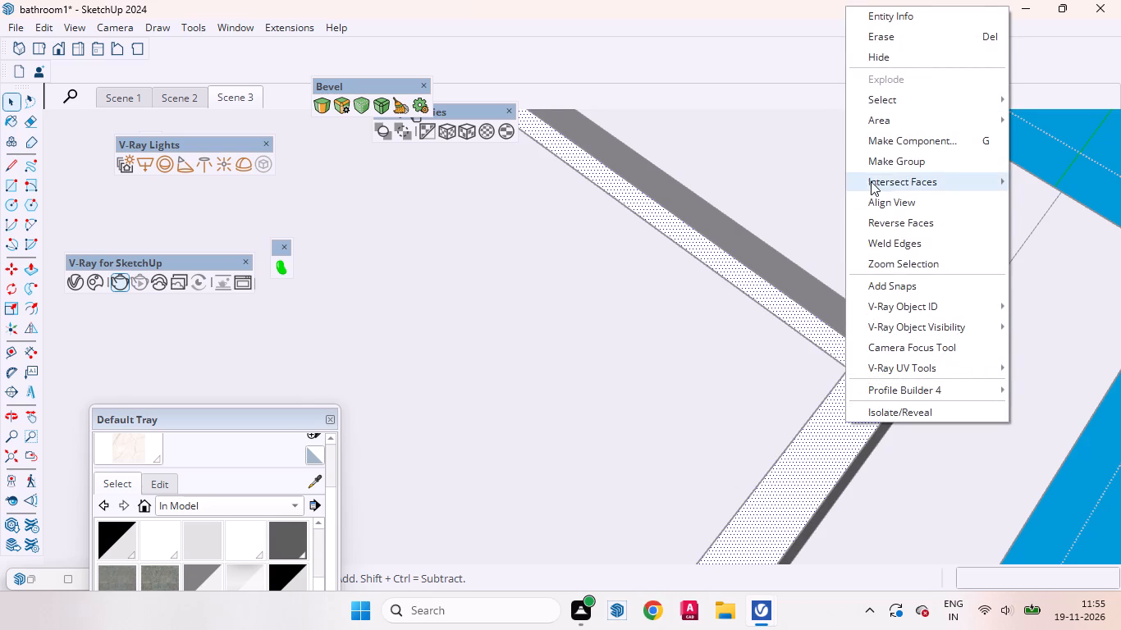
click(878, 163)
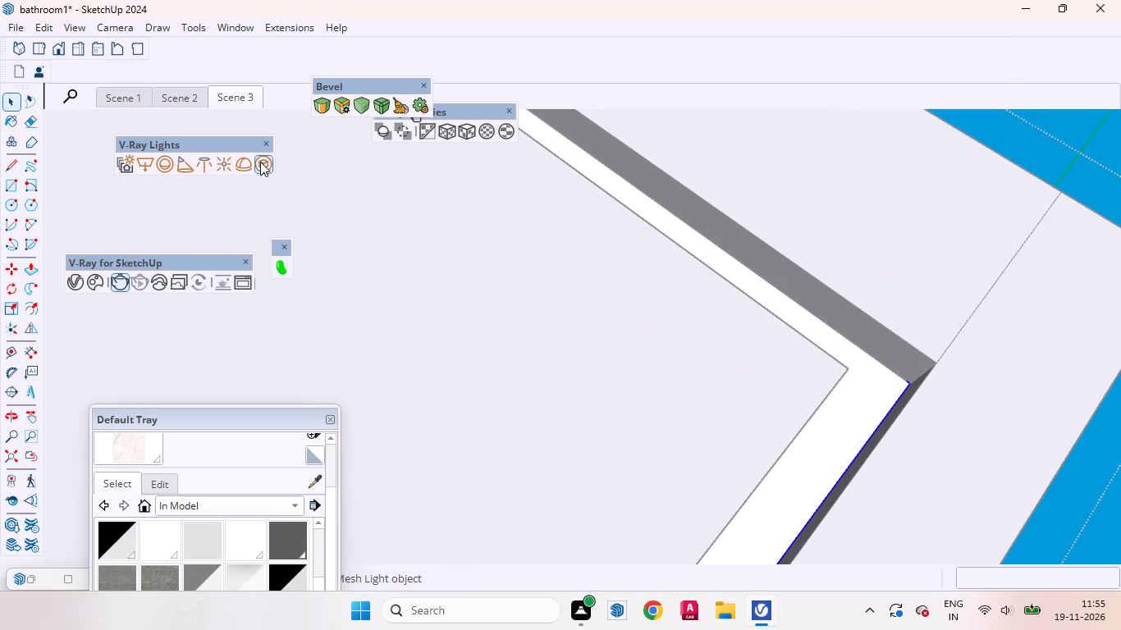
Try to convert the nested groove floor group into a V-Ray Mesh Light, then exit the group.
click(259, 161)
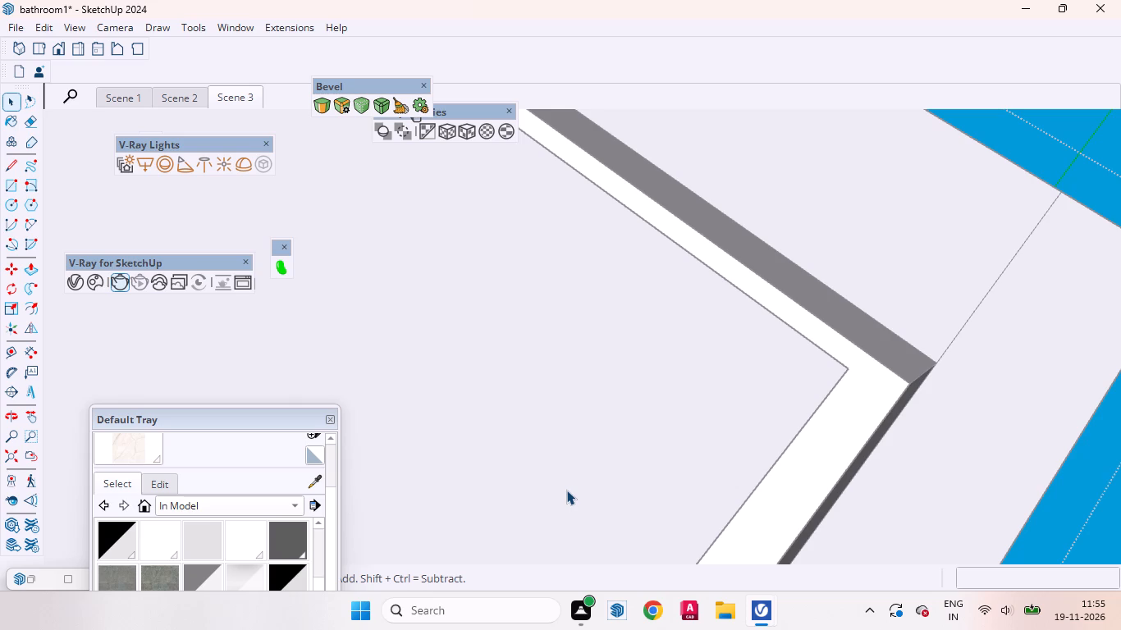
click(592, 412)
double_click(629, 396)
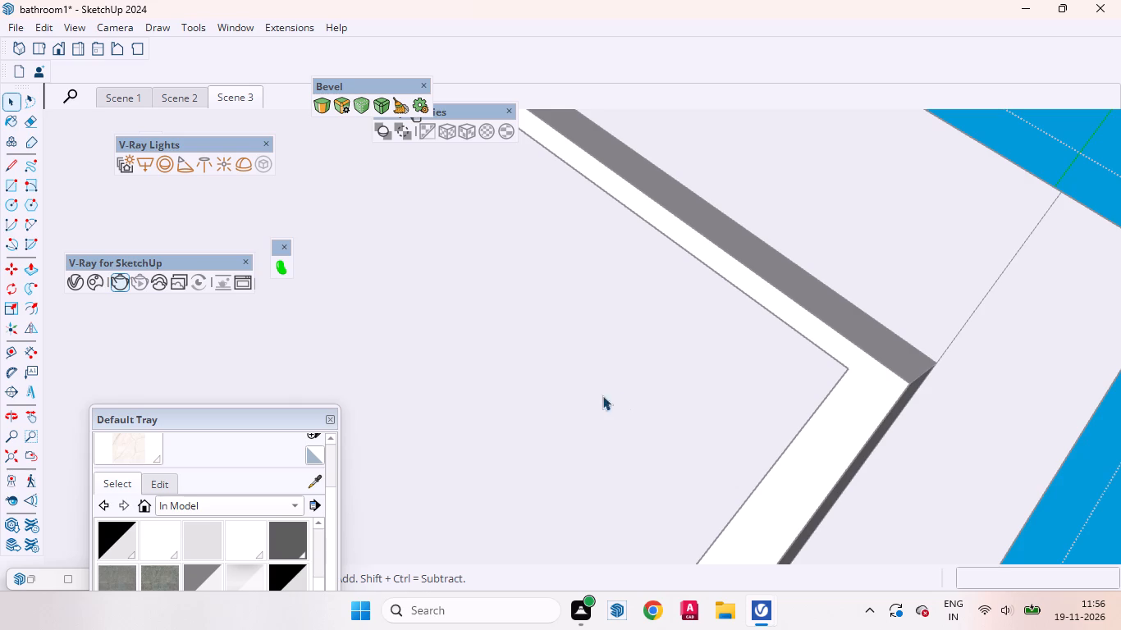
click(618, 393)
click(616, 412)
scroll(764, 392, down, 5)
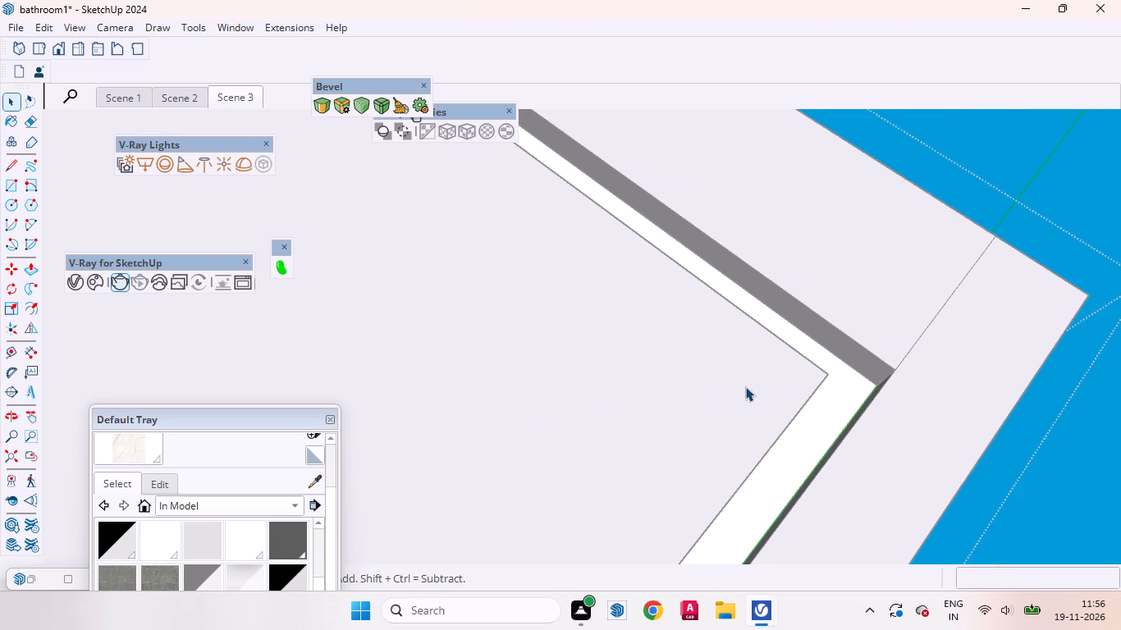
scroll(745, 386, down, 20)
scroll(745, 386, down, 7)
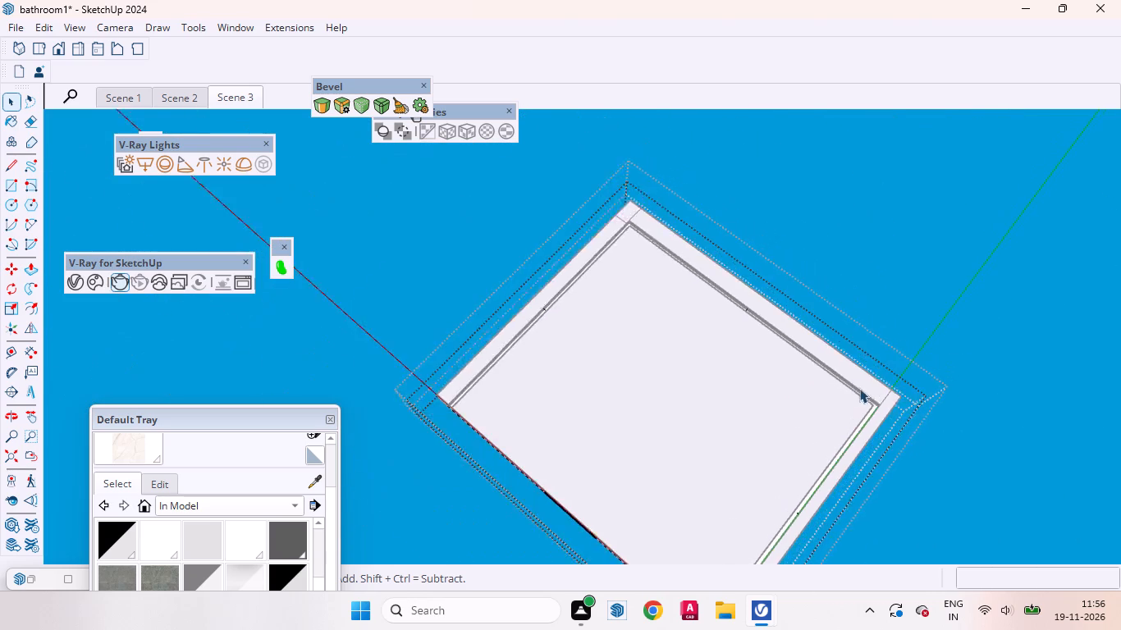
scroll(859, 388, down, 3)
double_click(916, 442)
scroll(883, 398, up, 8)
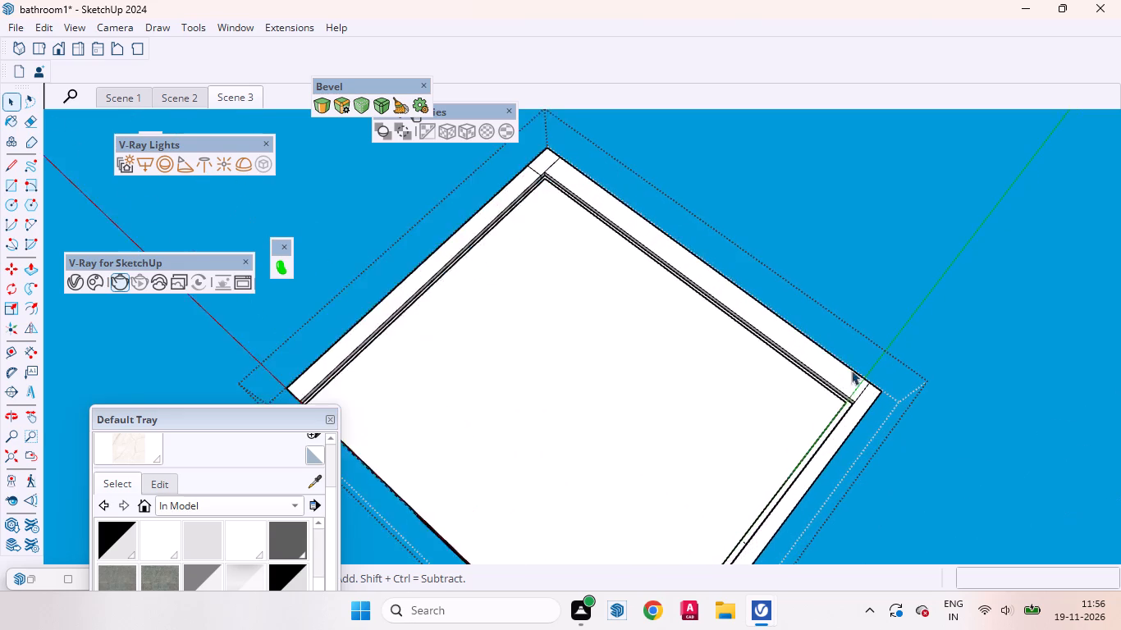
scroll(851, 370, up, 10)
Undo the Mesh Light conversion, the groove floor grouping and the latest erasures of edges crossing the groove floor.
key(ctrl+z)
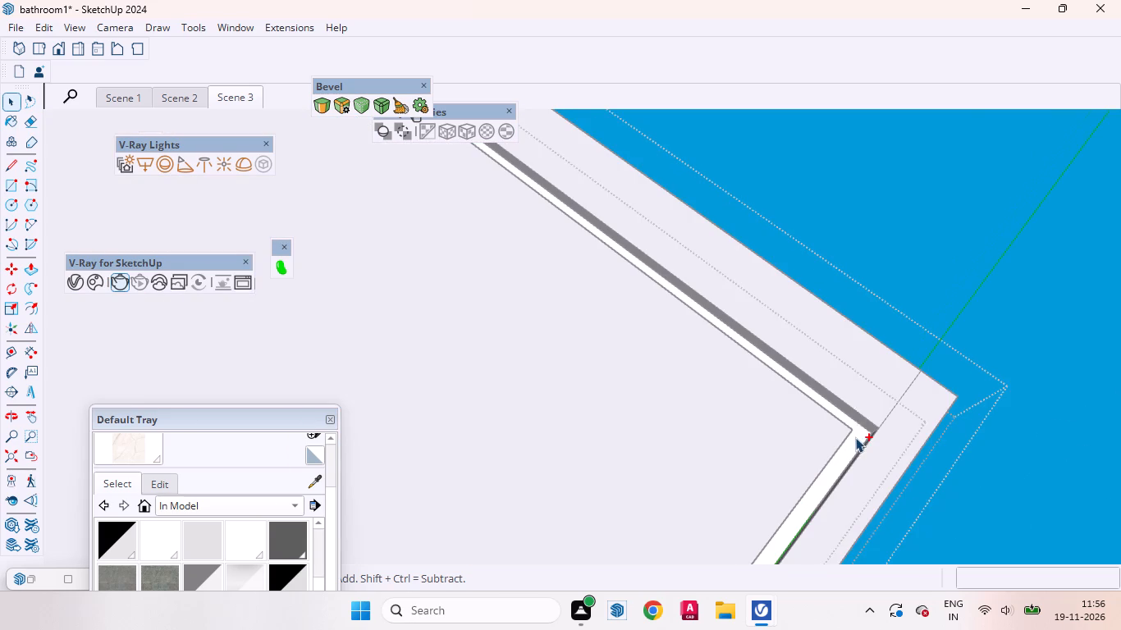
key(ctrl+z)
key(ctrl+z)
key(ctrl+z)
key(ctrl+z)
key(ctrl+z)
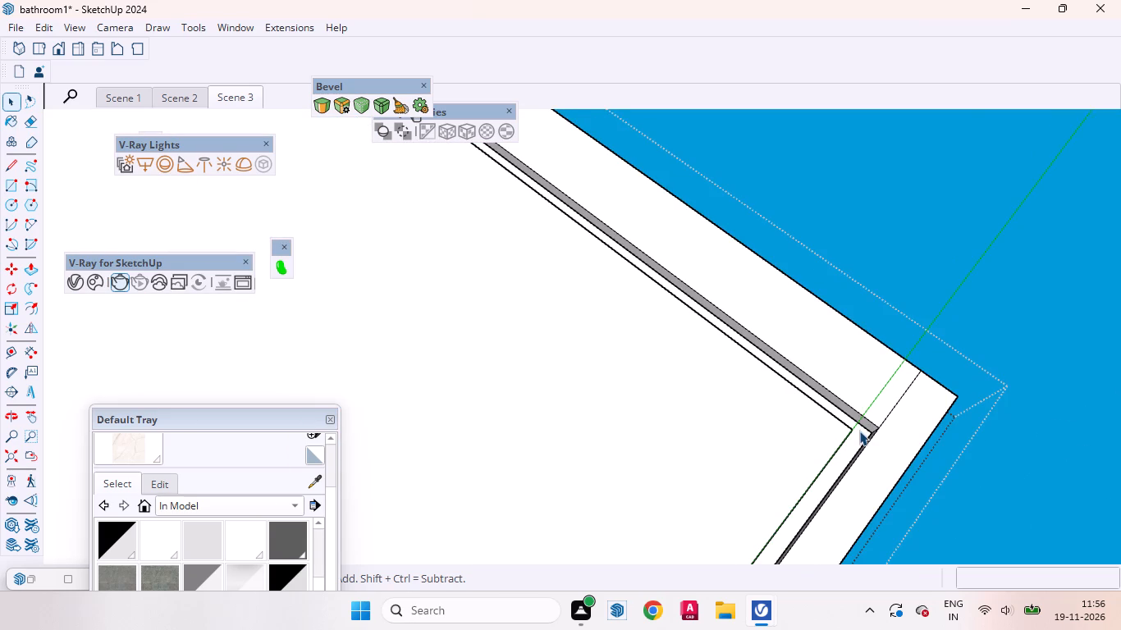
click(859, 431)
key(ctrl+z)
key(ctrl+z)
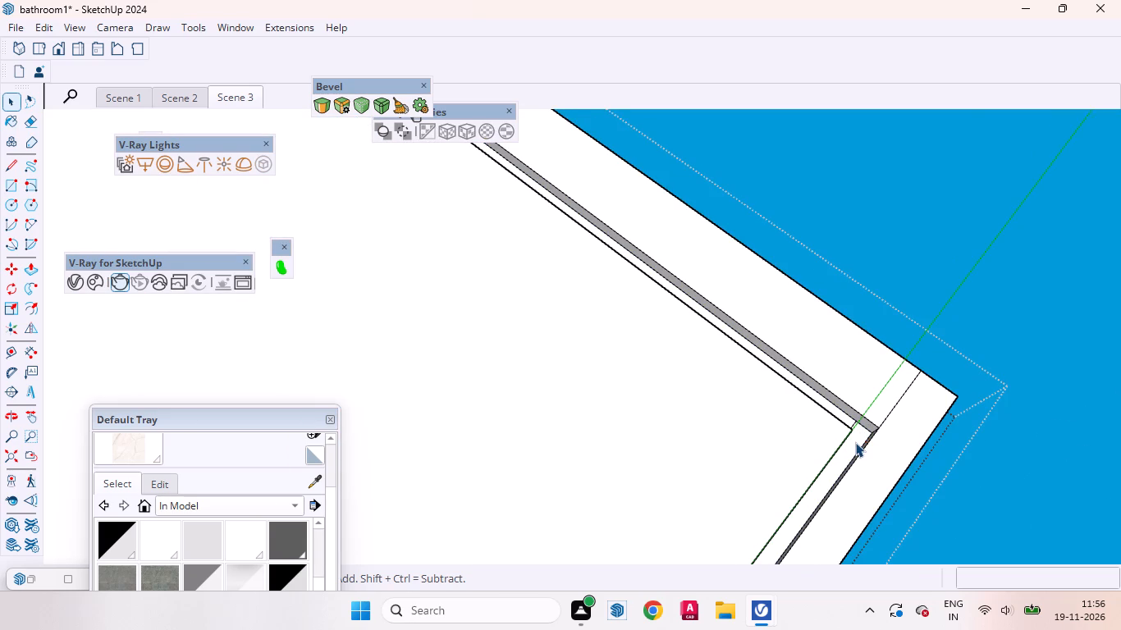
Examine the groove floor's corners to see where its strips are divided by crossing edges.
click(855, 442)
scroll(855, 442, up, 13)
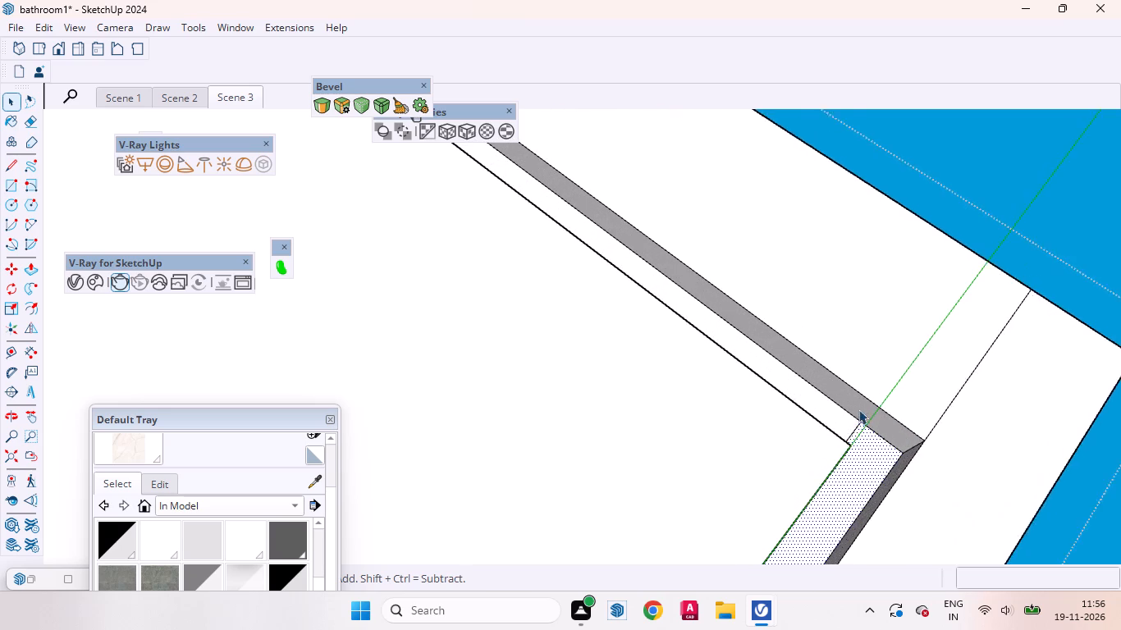
scroll(858, 409, up, 5)
middle_drag(875, 461, 658, 342)
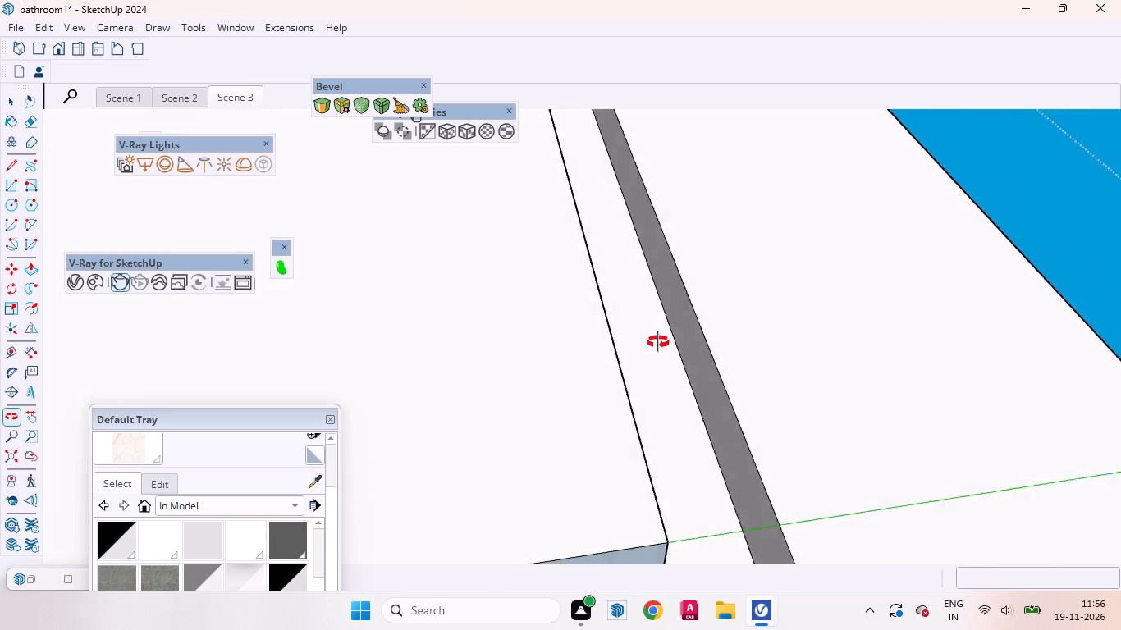
middle_drag(658, 342, 465, 435)
scroll(613, 356, down, 7)
scroll(597, 472, up, 3)
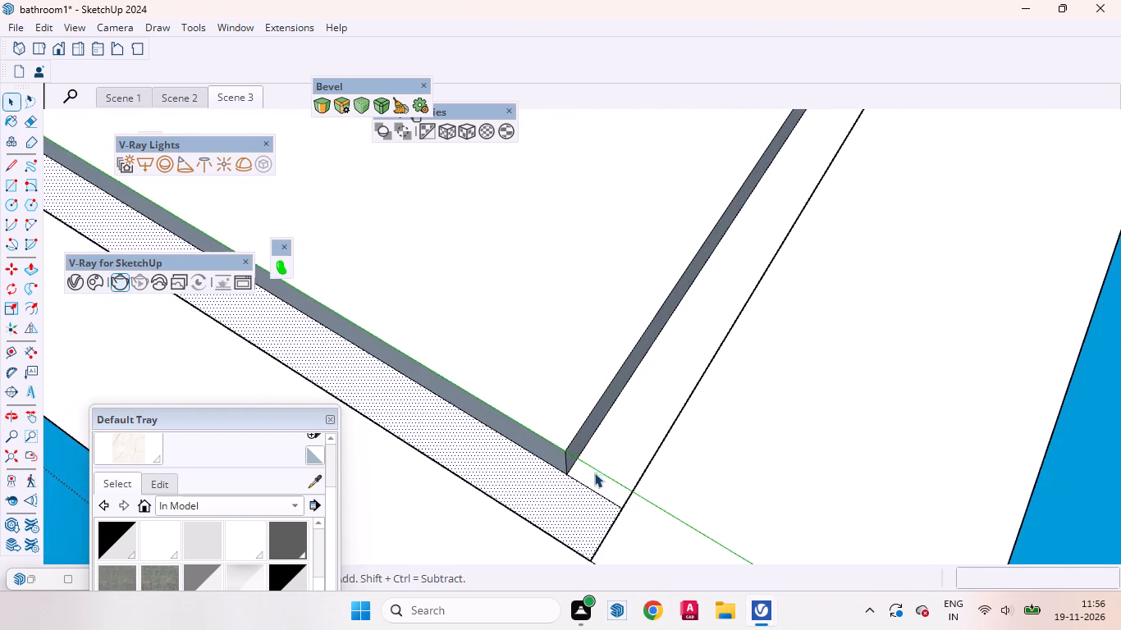
scroll(592, 482, down, 2)
scroll(593, 494, up, 1)
scroll(594, 504, down, 5)
scroll(548, 459, up, 1)
scroll(548, 459, down, 20)
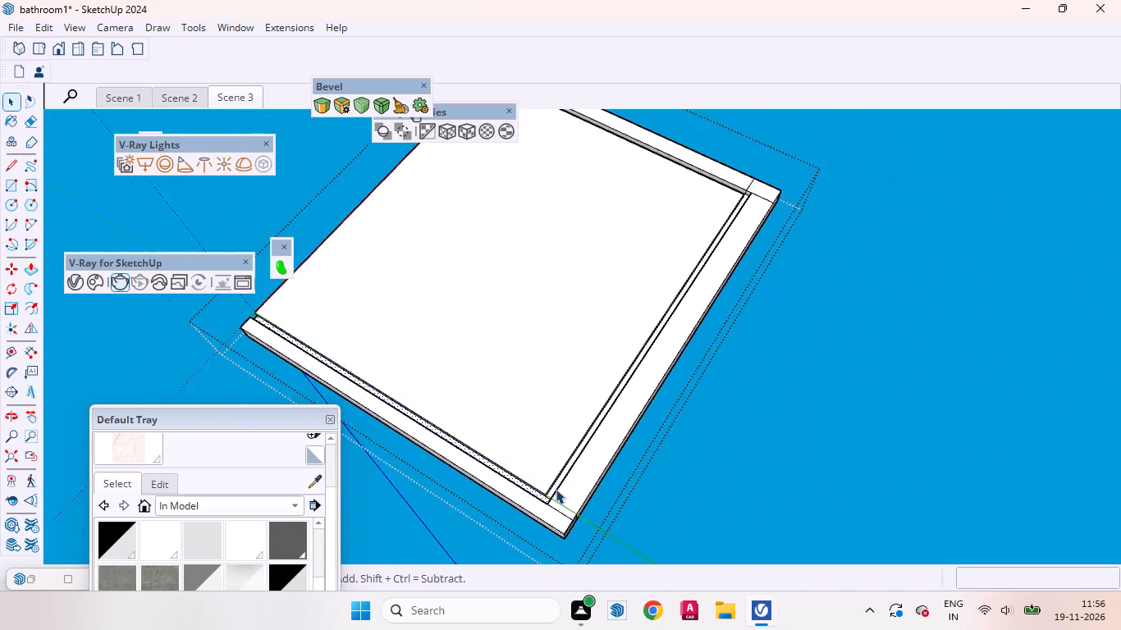
scroll(556, 489, down, 3)
scroll(552, 501, up, 1)
scroll(551, 515, down, 3)
scroll(682, 249, up, 20)
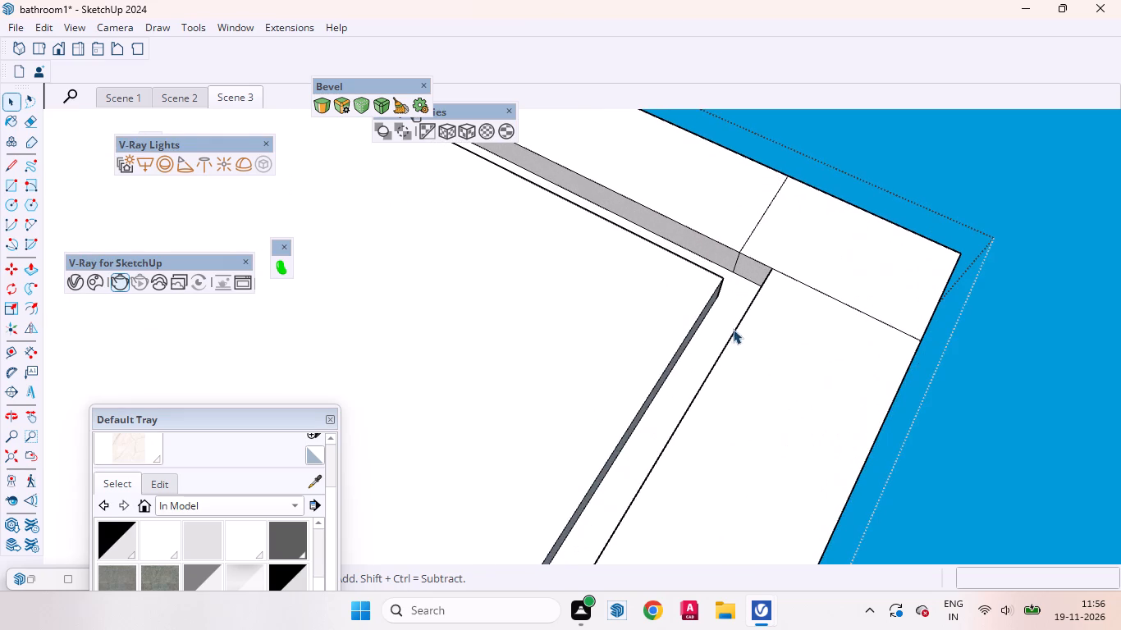
Draw a line about 2 inches long across the groove floor from the inner corner's bottom endpoint to split the continuous strip.
click(725, 321)
scroll(723, 314, up, 12)
middle_drag(731, 340, 734, 344)
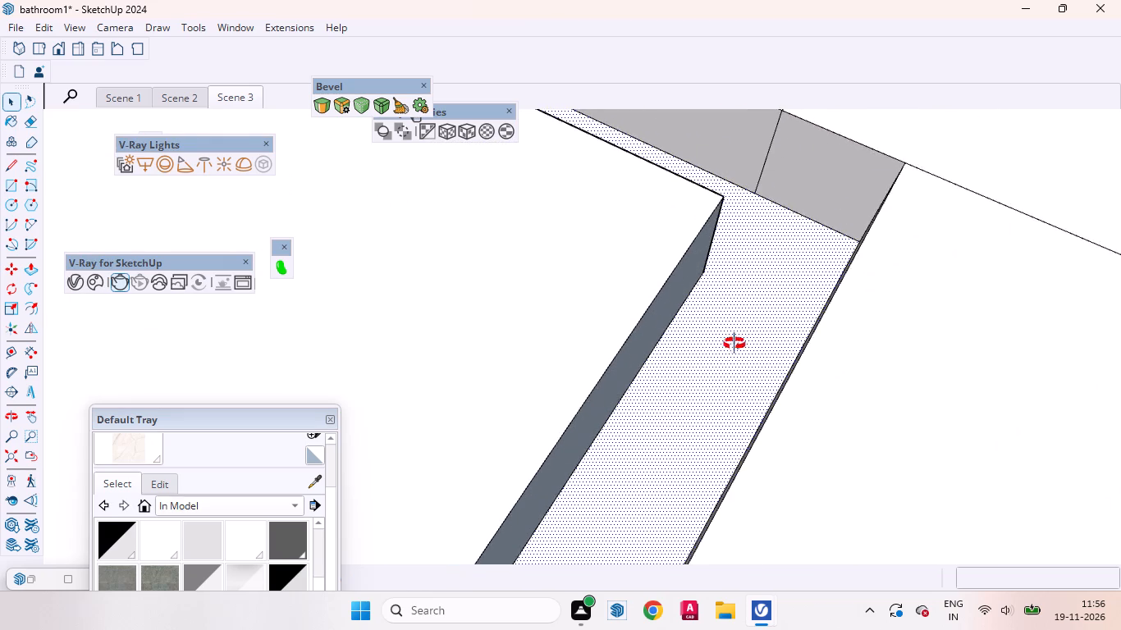
middle_drag(734, 344, 770, 355)
key(l)
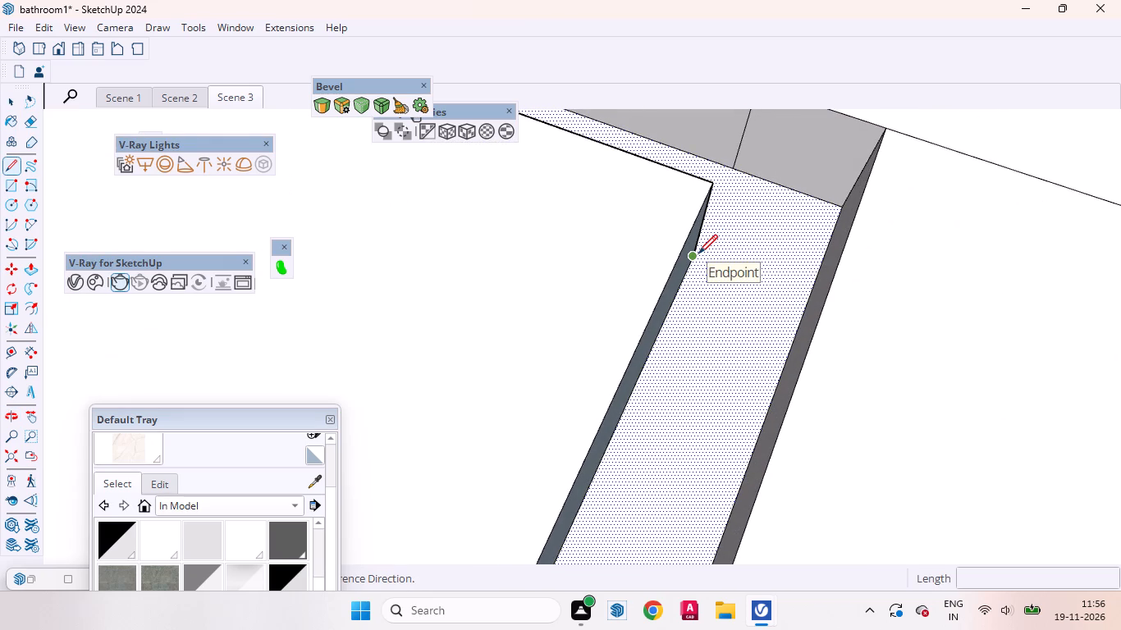
click(698, 253)
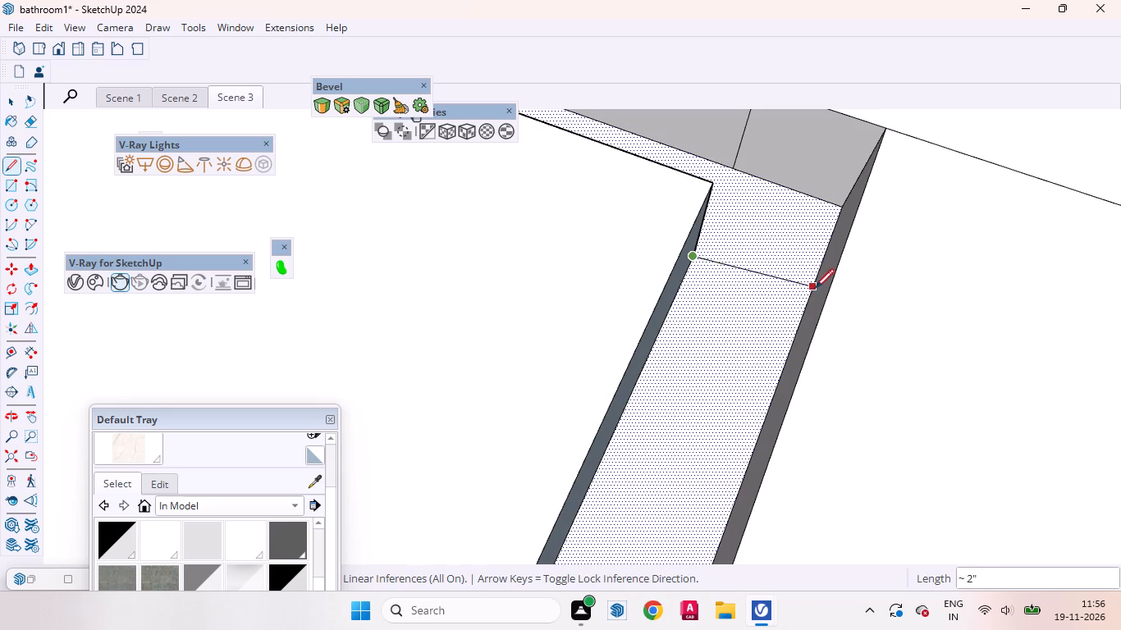
click(801, 299)
key(space)
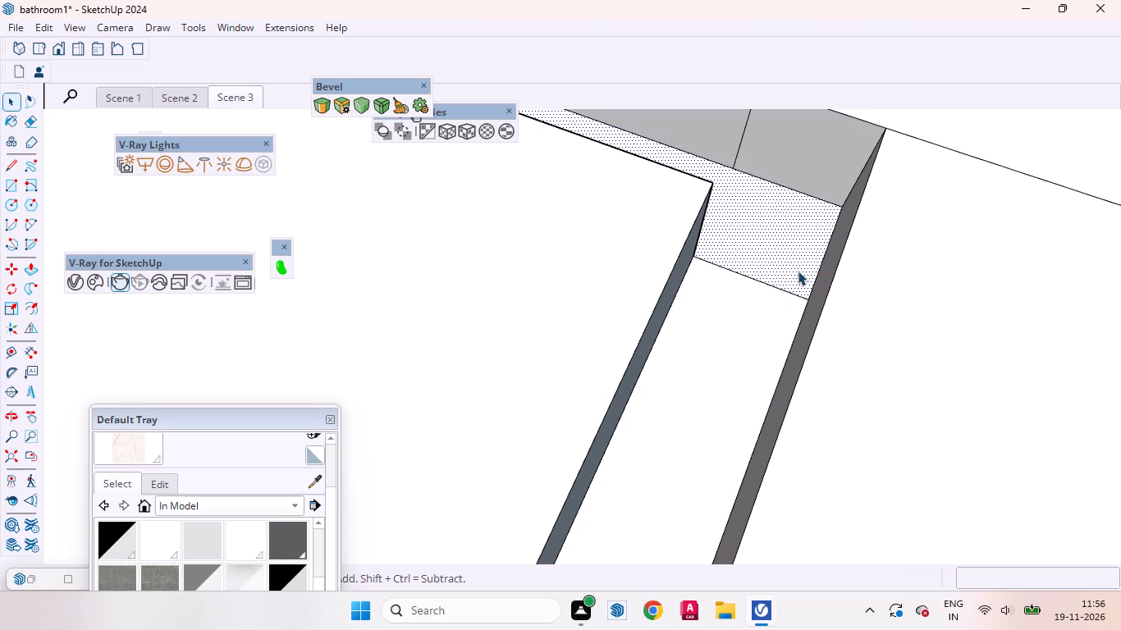
Group the face of the groove floor's middle strip, between the two corners, and convert it into a V-Ray Mesh Light.
scroll(798, 270, down, 4)
scroll(812, 254, up, 1)
scroll(812, 254, down, 20)
scroll(812, 254, down, 4)
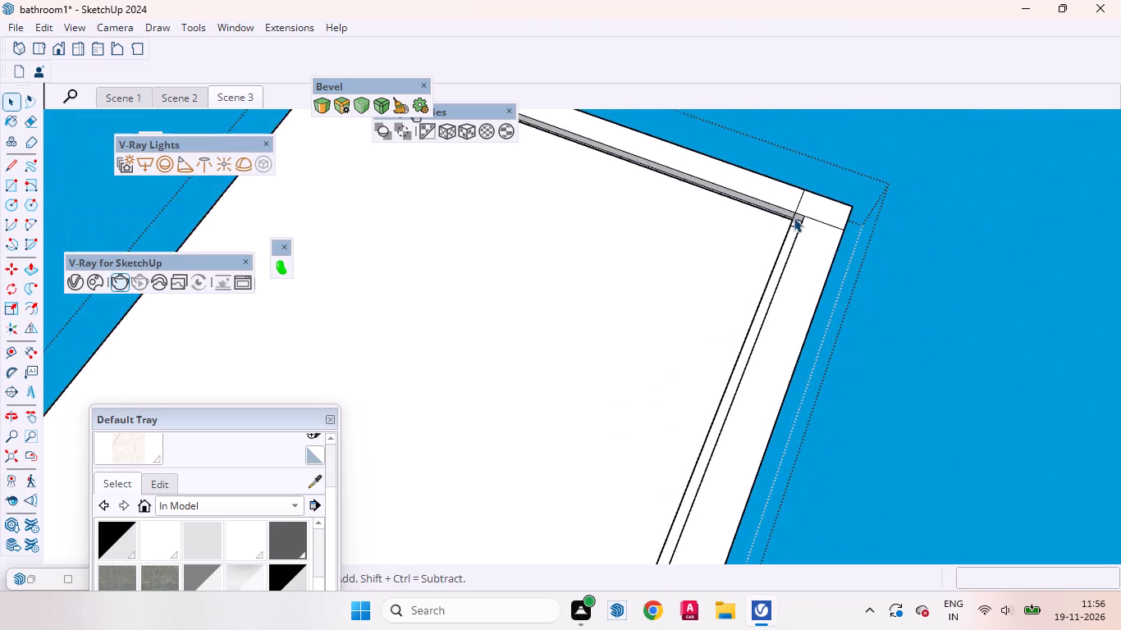
scroll(794, 217, down, 11)
scroll(718, 417, up, 13)
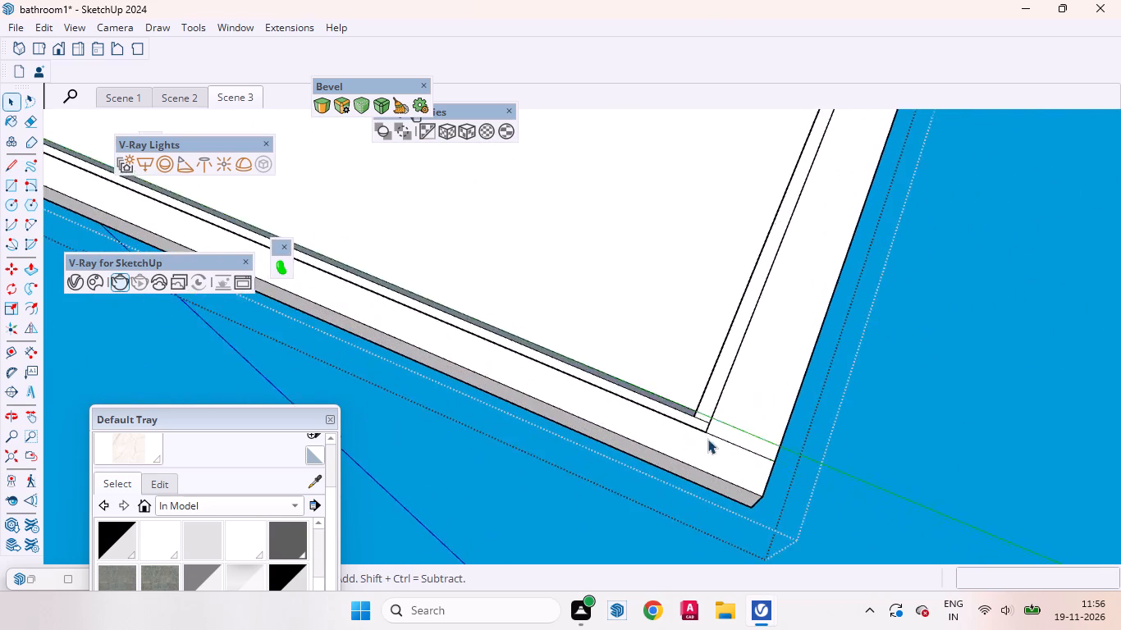
scroll(707, 439, up, 7)
click(726, 358)
double_click(727, 353)
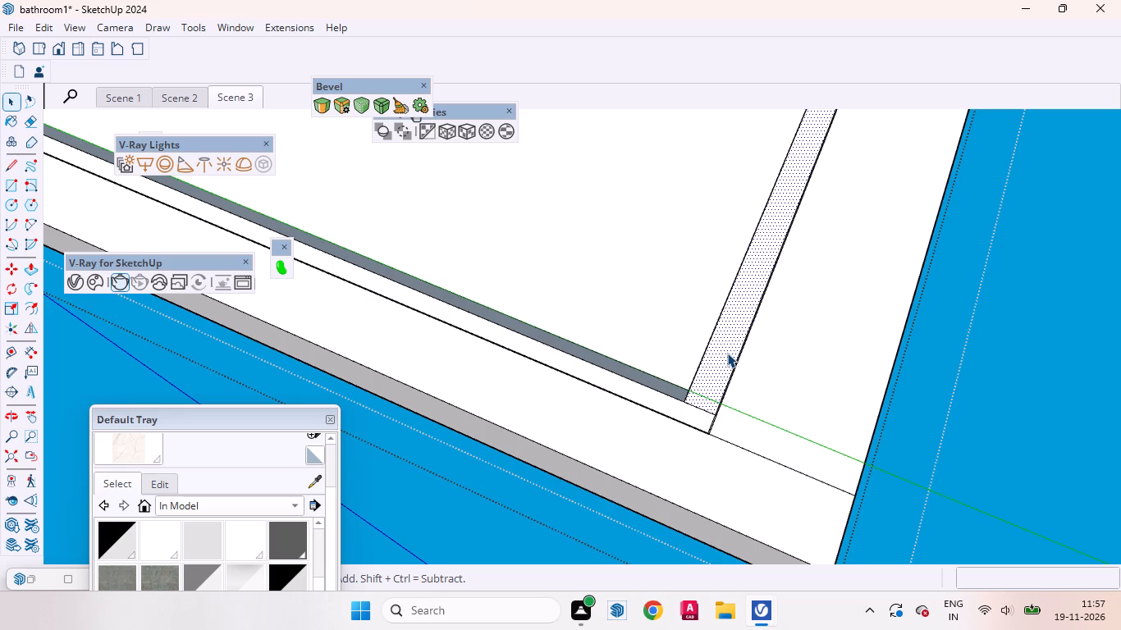
right_click(727, 353)
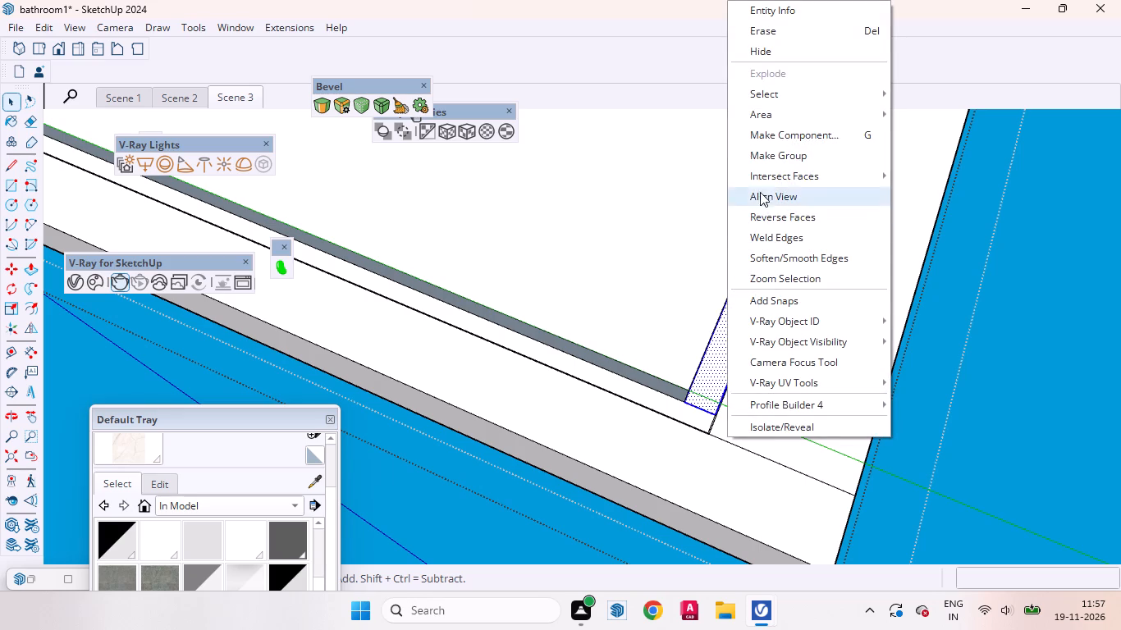
click(766, 156)
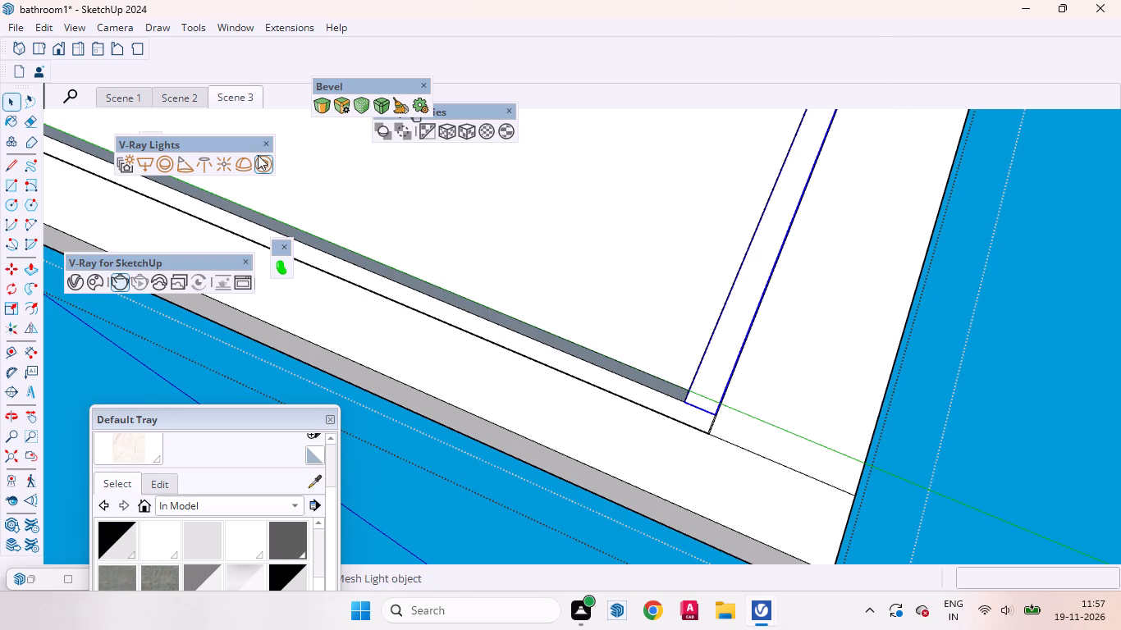
click(258, 155)
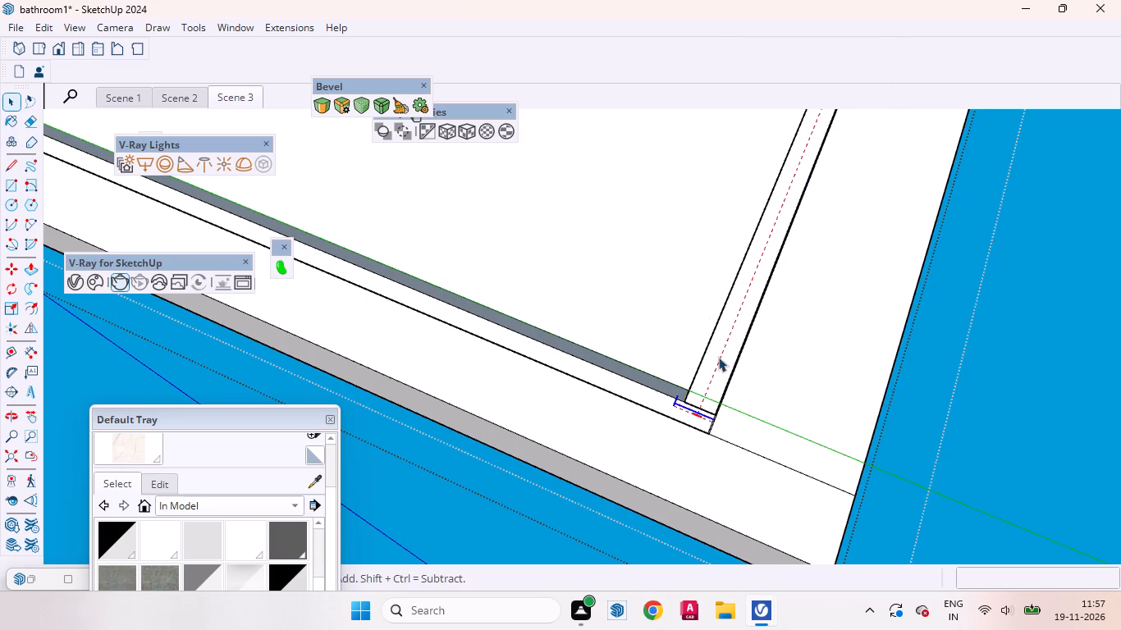
Group the adjoining side strip of the groove floor and convert it into a V-Ray Mesh Light.
scroll(705, 418, down, 4)
scroll(732, 487, down, 3)
scroll(675, 462, up, 12)
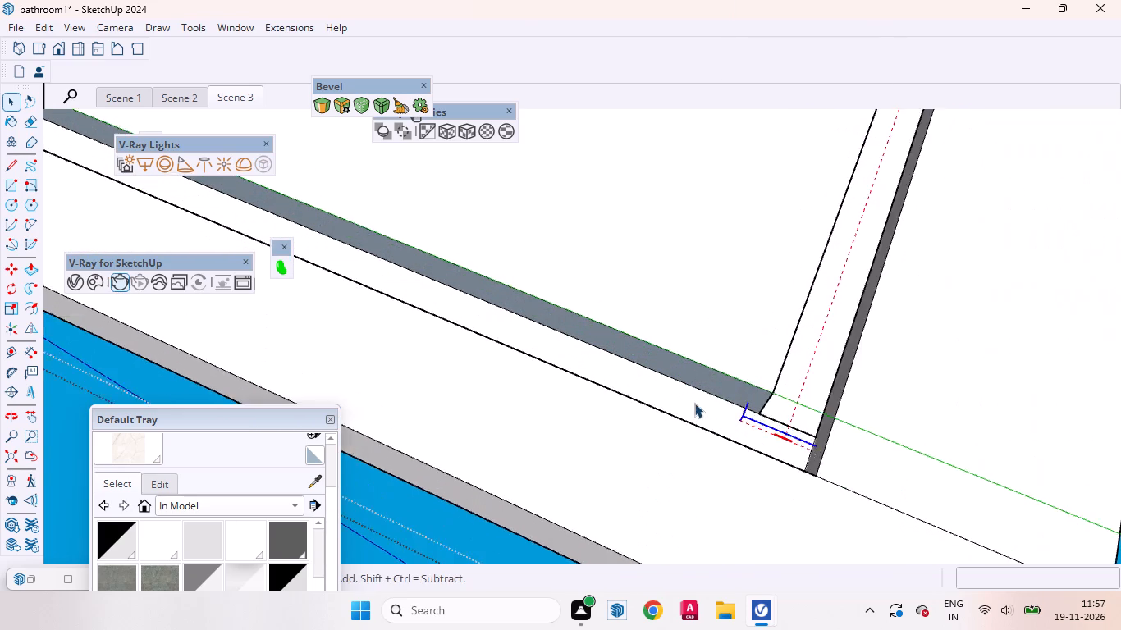
scroll(694, 403, up, 6)
click(657, 405)
double_click(656, 404)
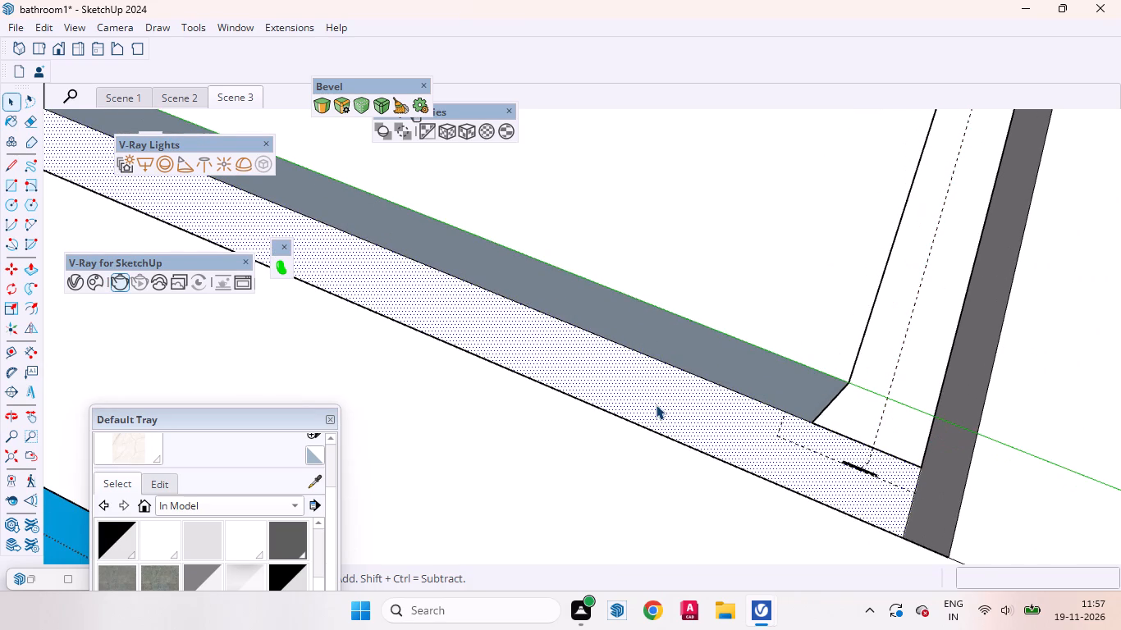
scroll(656, 404, up, 1)
right_click(656, 404)
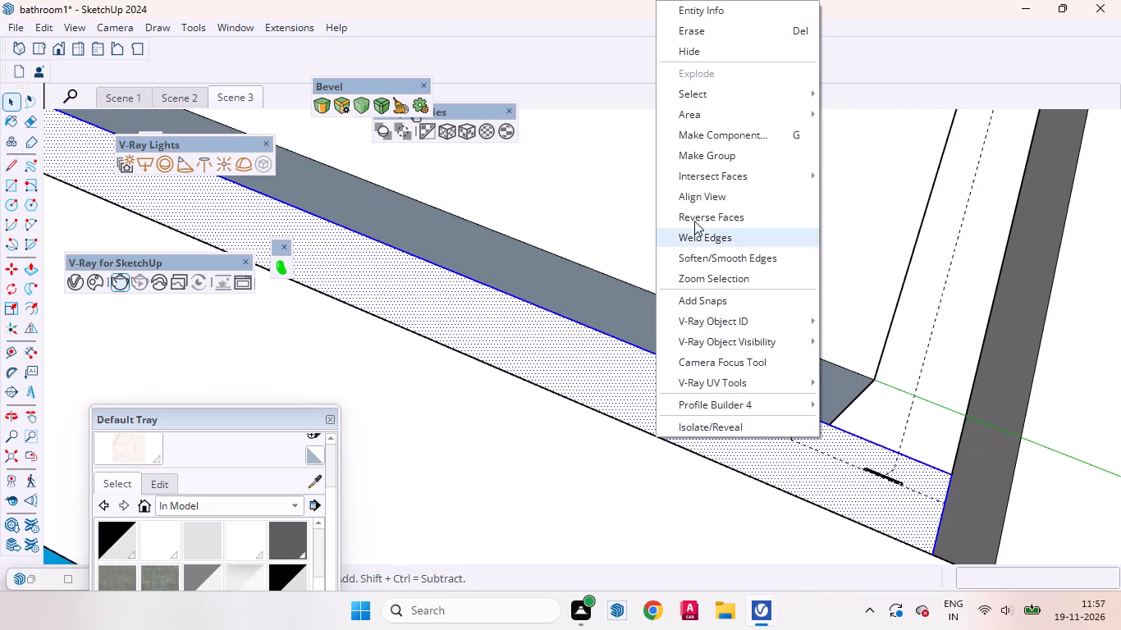
click(707, 154)
click(261, 164)
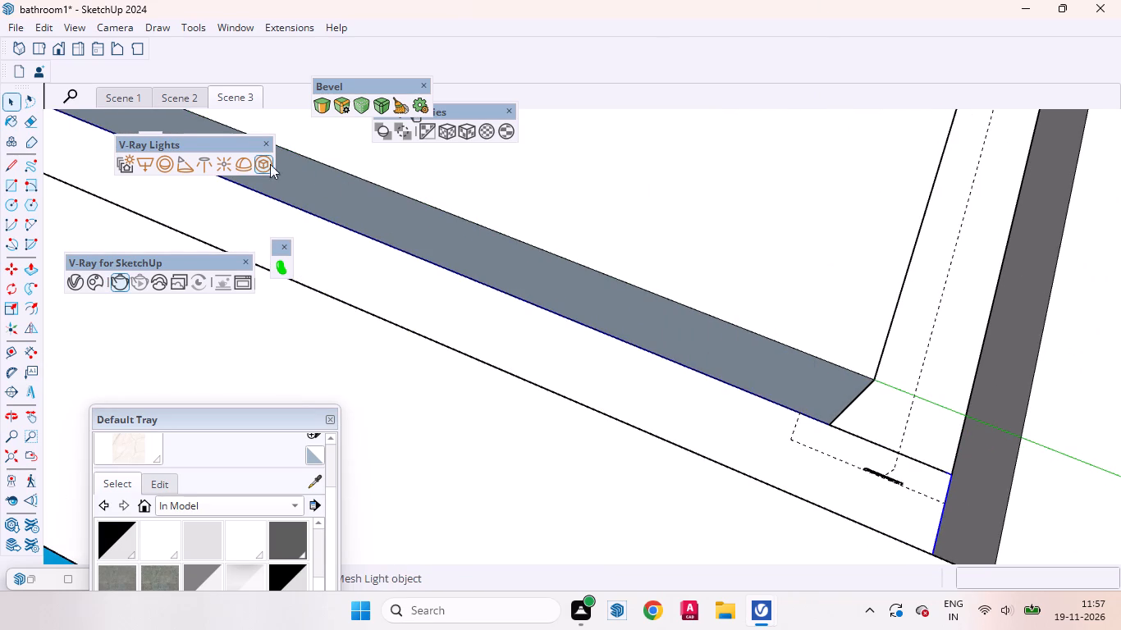
Group the remaining groove floor strip on the opposite side and convert it into a V-Ray Mesh Light.
scroll(750, 468, down, 19)
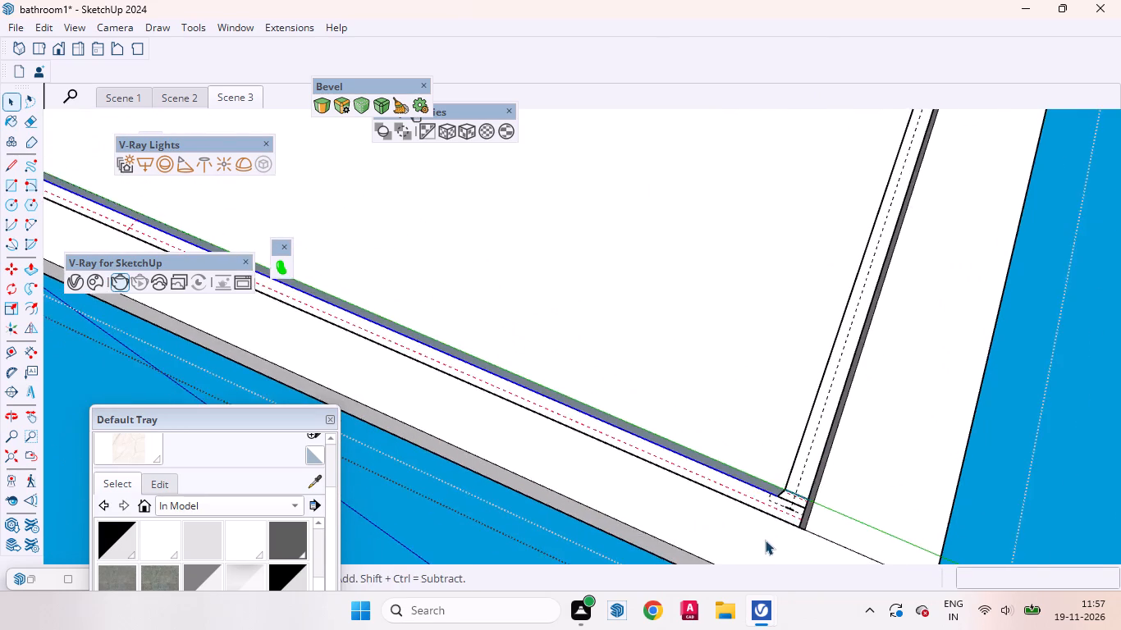
scroll(765, 540, down, 19)
scroll(872, 231, up, 4)
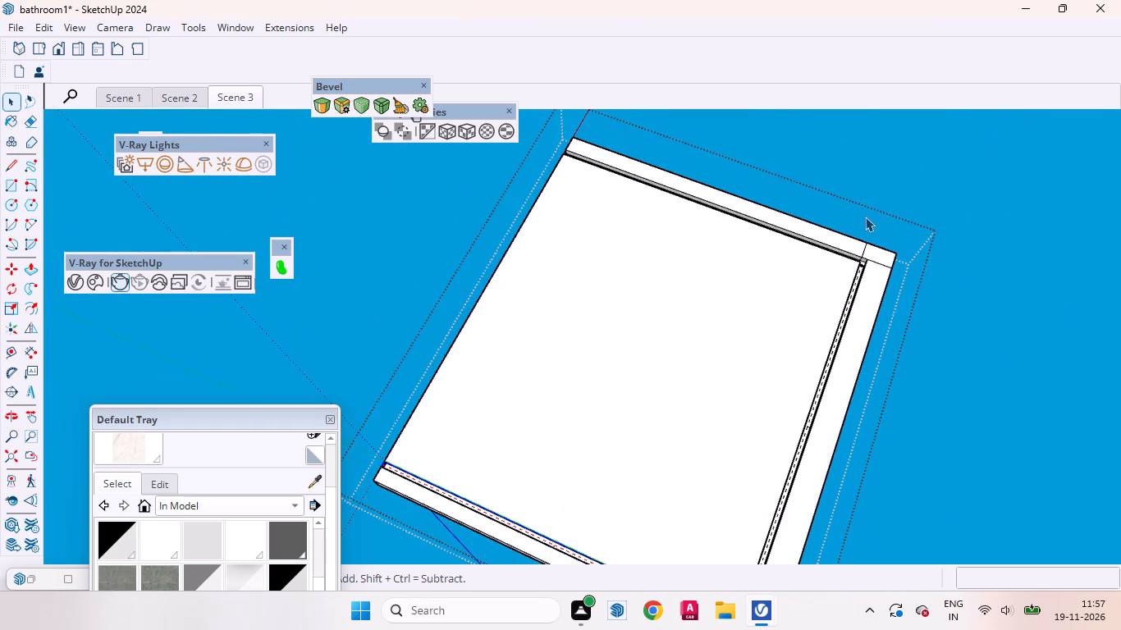
scroll(865, 217, up, 20)
scroll(865, 217, up, 6)
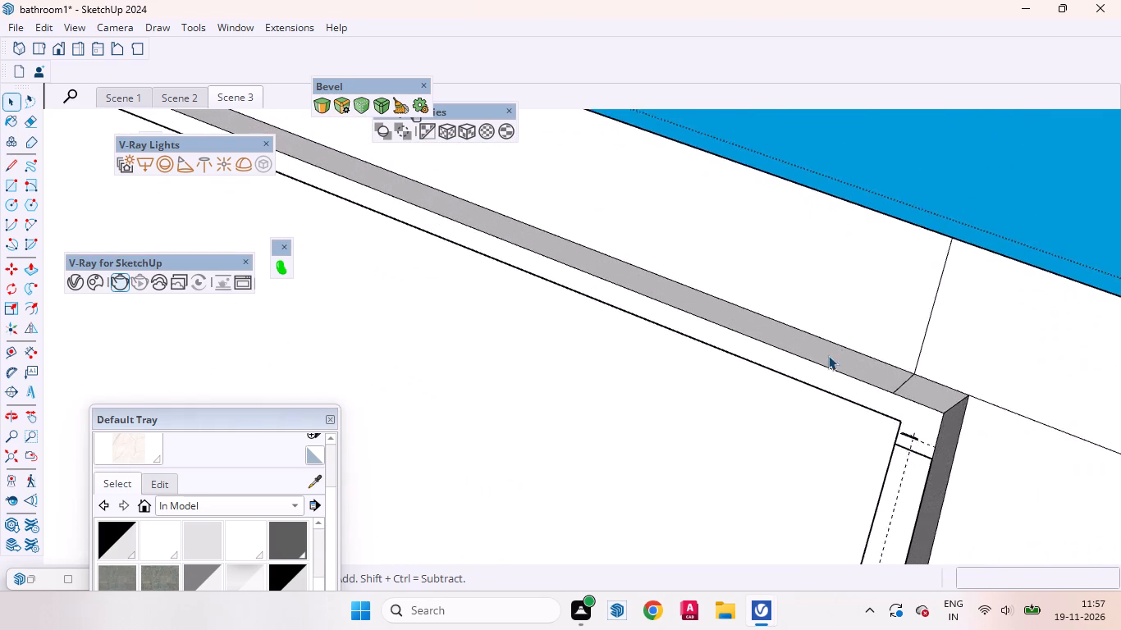
scroll(828, 355, up, 4)
middle_drag(816, 376, 532, 394)
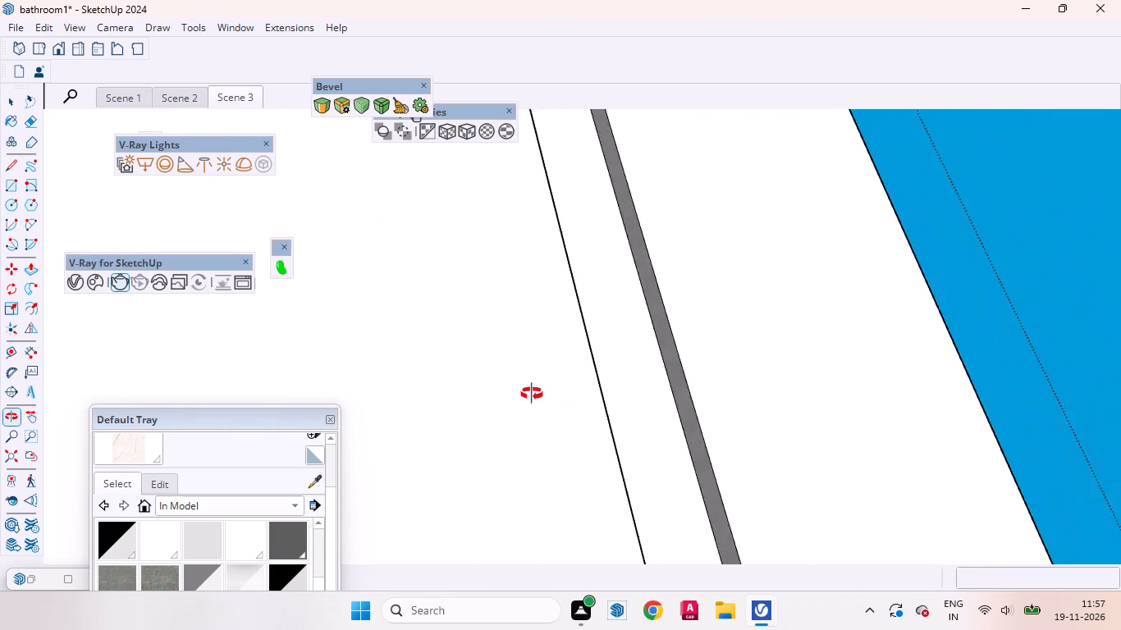
middle_drag(532, 394, 496, 411)
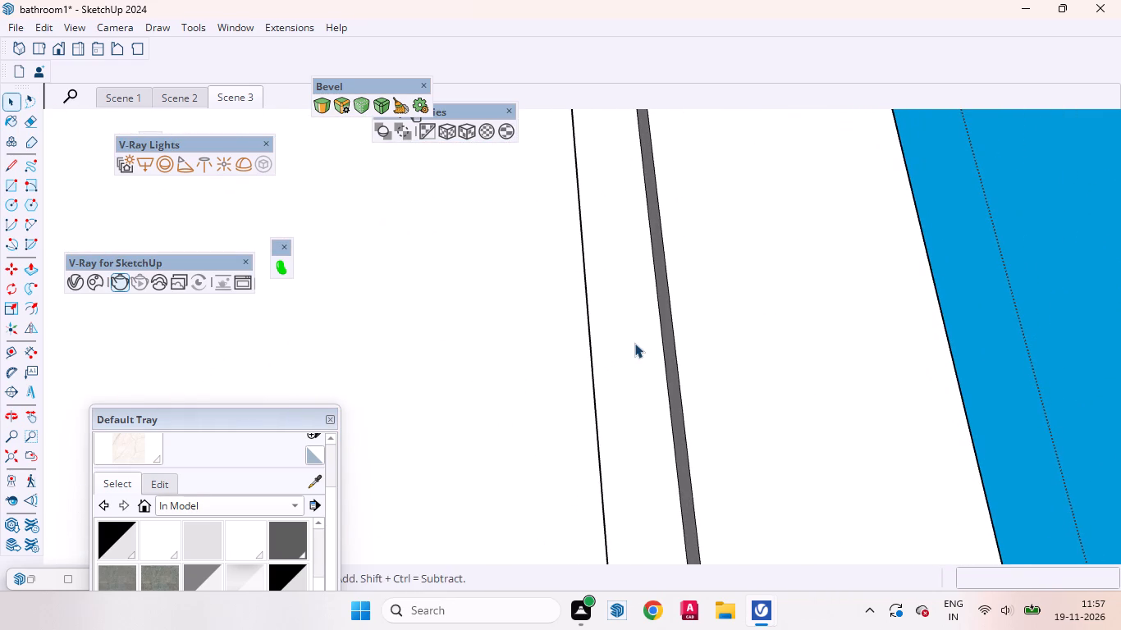
click(634, 343)
double_click(634, 342)
right_click(634, 342)
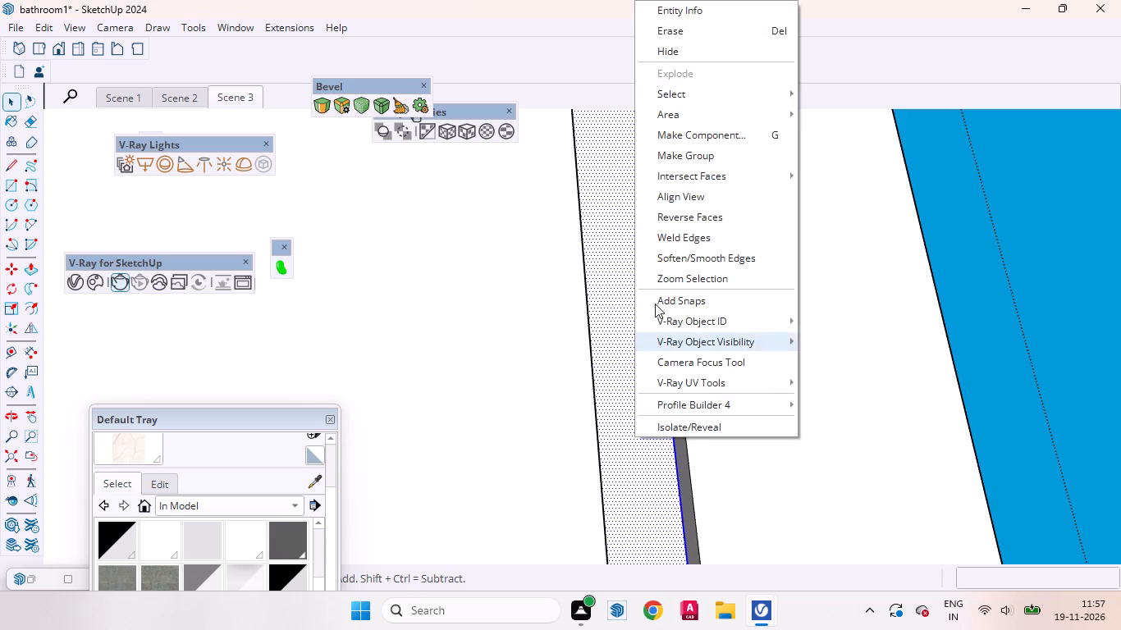
click(669, 157)
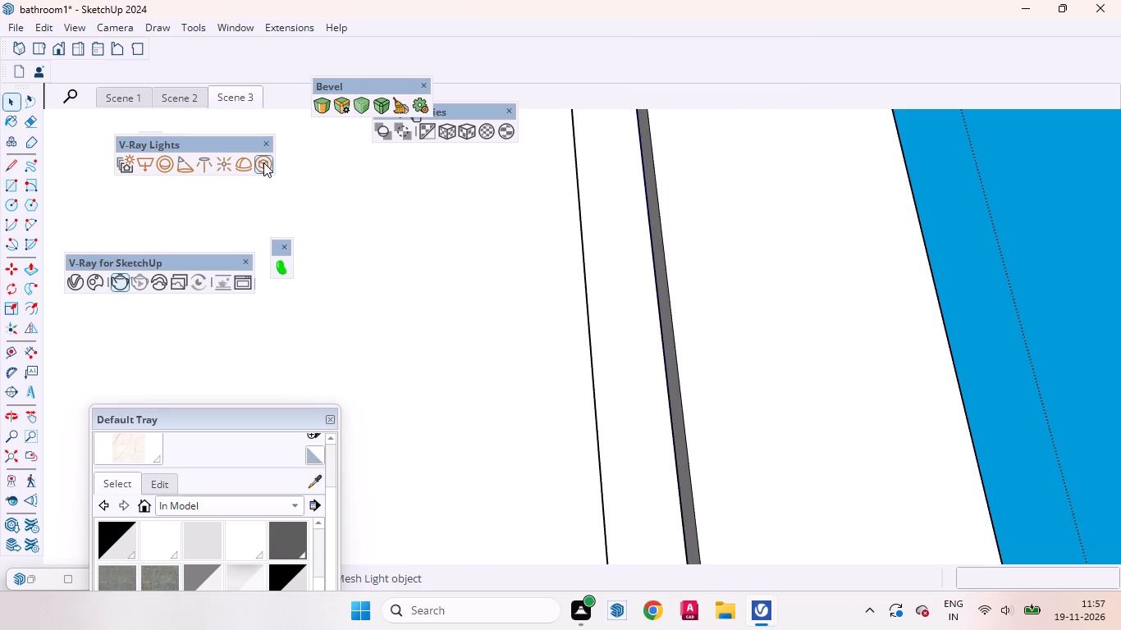
click(263, 162)
Exit the ceiling group and reveal the rest of the isolated model with Isolate/Reveal.
scroll(735, 309, down, 4)
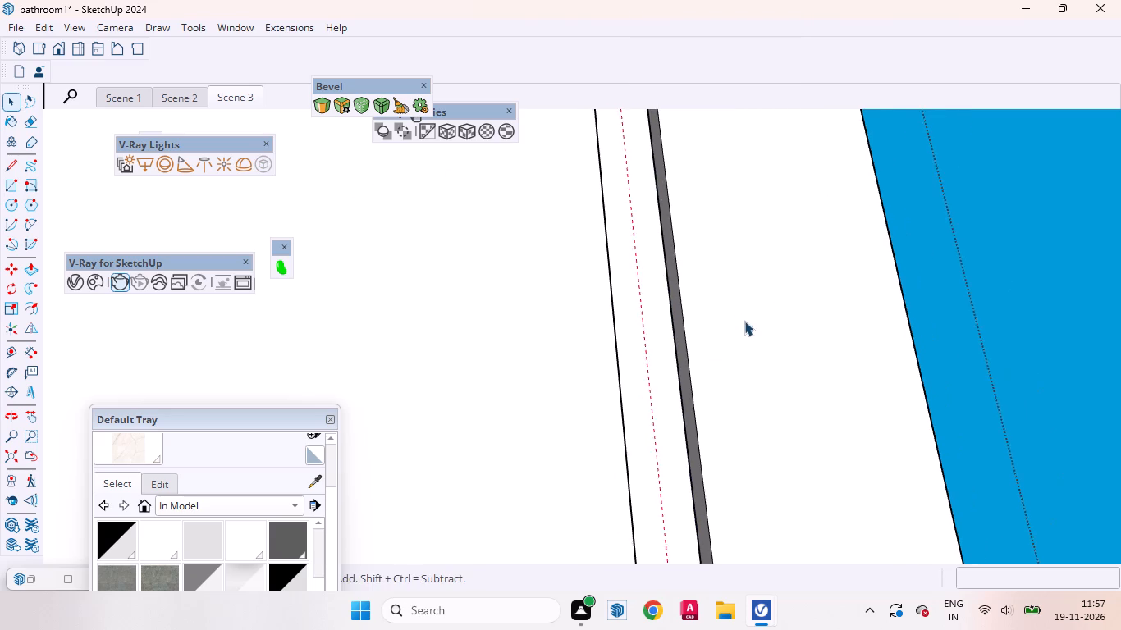
scroll(744, 321, down, 12)
scroll(755, 338, up, 1)
scroll(755, 340, down, 18)
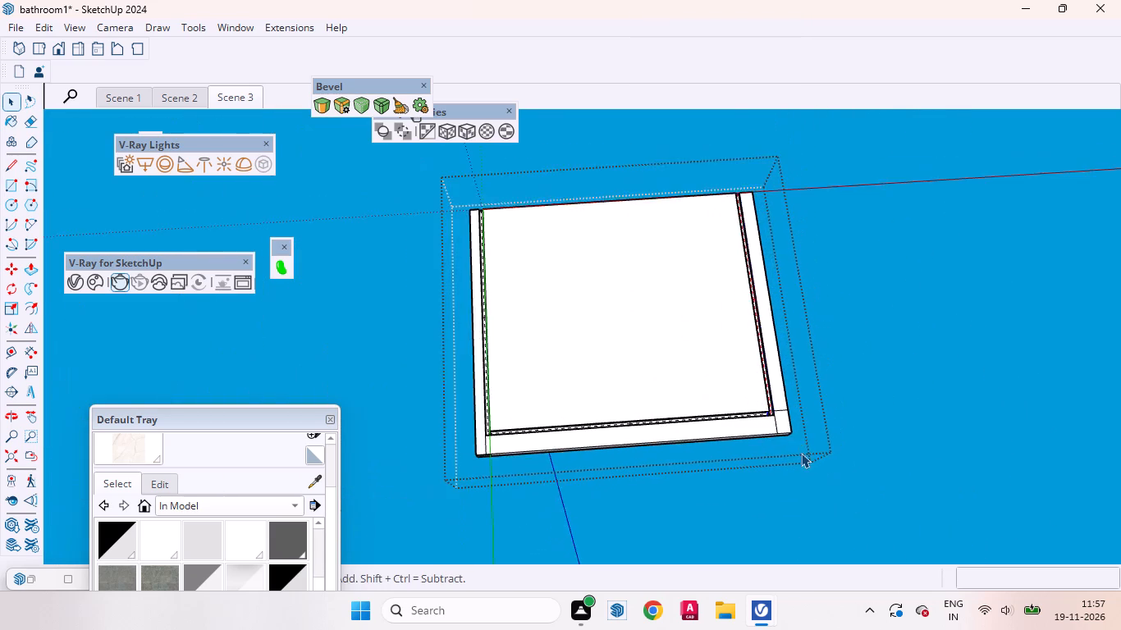
scroll(801, 453, down, 4)
middle_drag(902, 385, 895, 514)
click(940, 379)
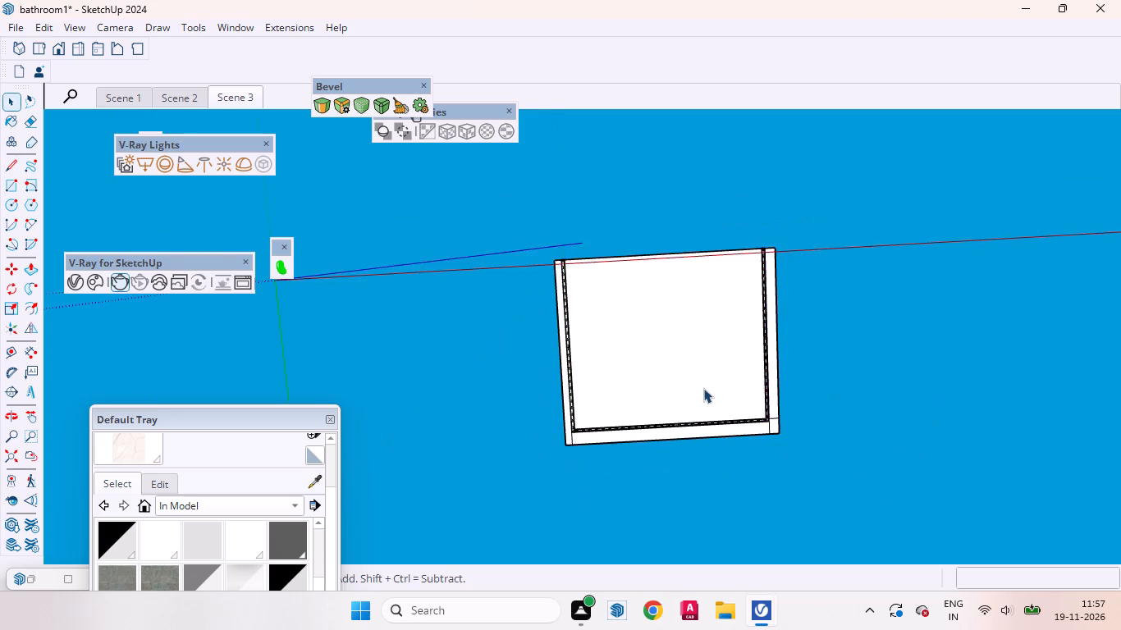
scroll(703, 388, up, 8)
click(634, 351)
right_click(635, 351)
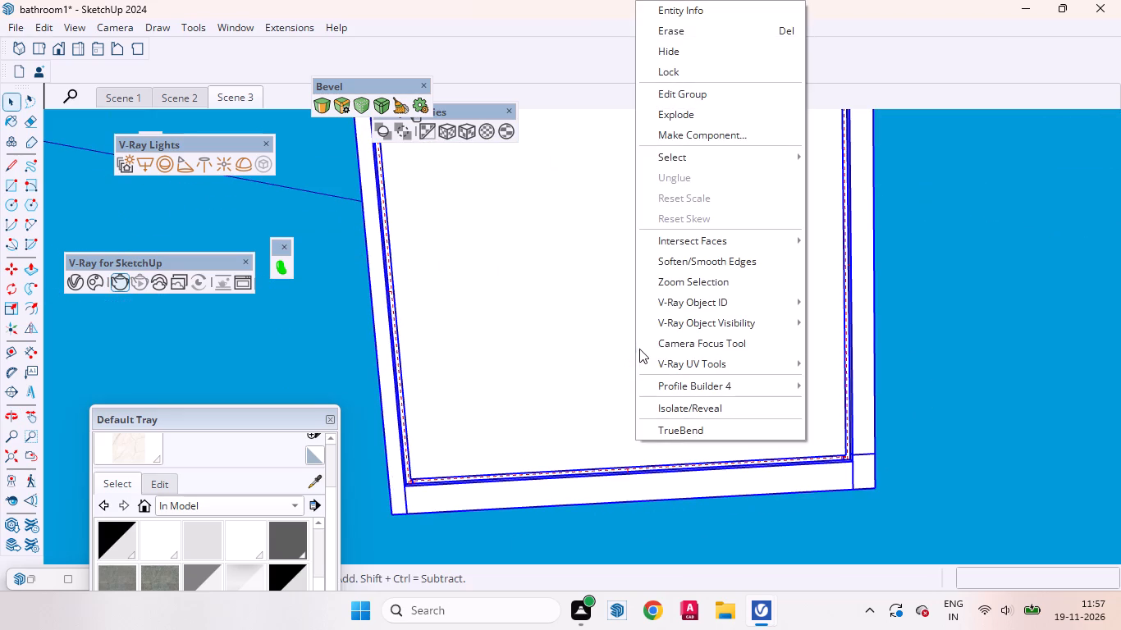
click(714, 403)
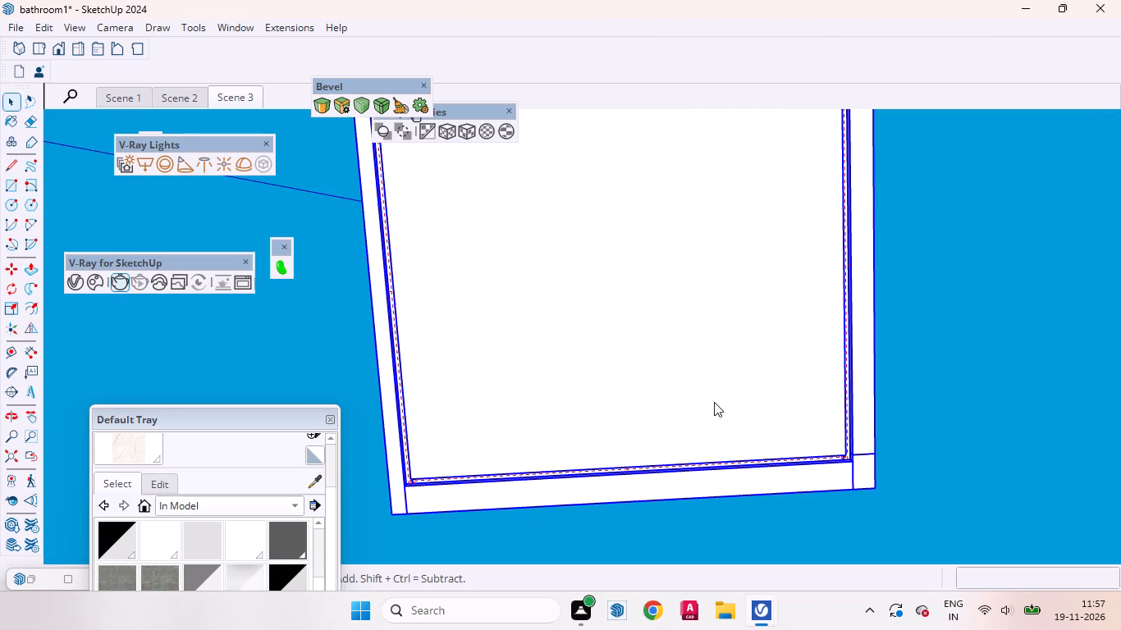
Return to Scene 3 and examine the lit ceiling groove at the corner above the shower wall.
scroll(771, 372, down, 6)
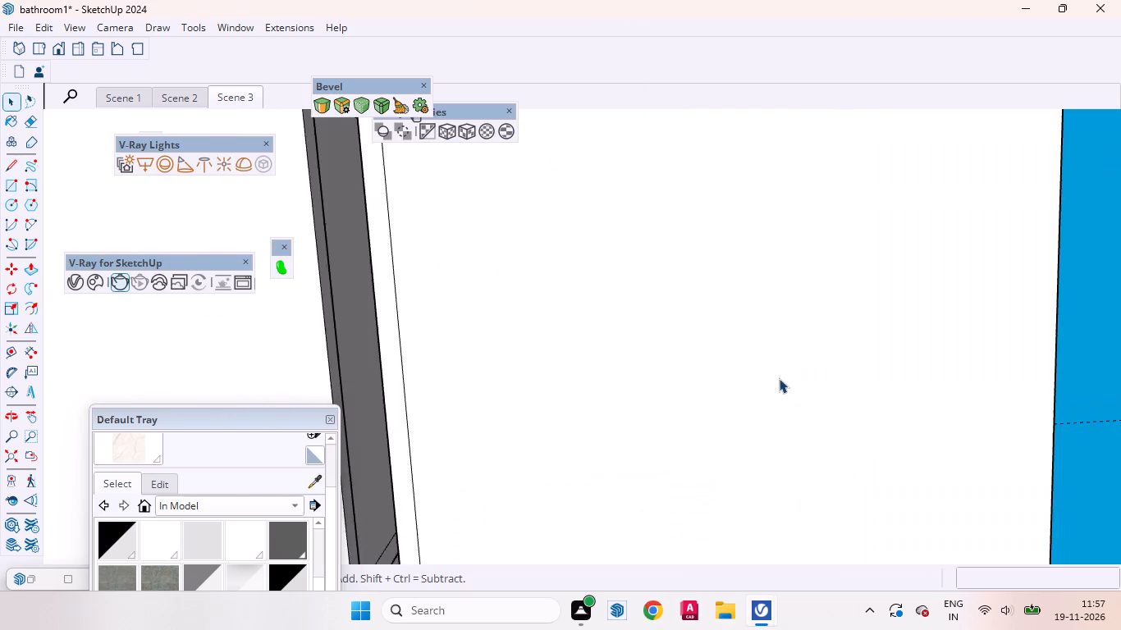
scroll(779, 378, down, 3)
scroll(762, 376, up, 1)
scroll(757, 385, down, 11)
middle_drag(787, 331, 782, 541)
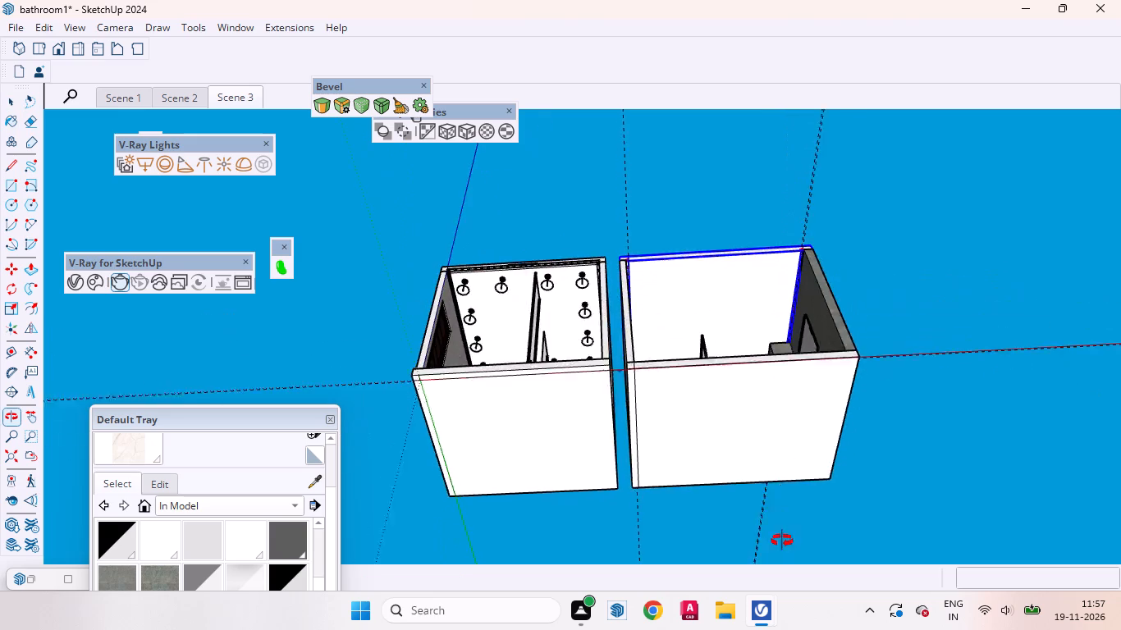
middle_drag(782, 541, 776, 559)
click(232, 92)
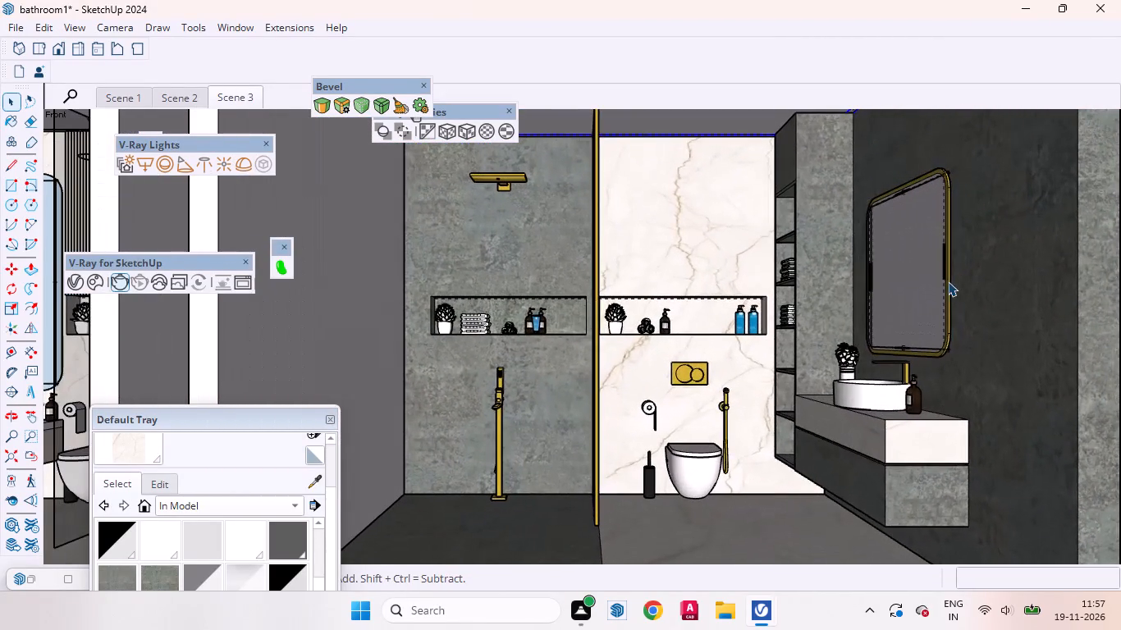
scroll(871, 343, down, 3)
scroll(498, 185, up, 12)
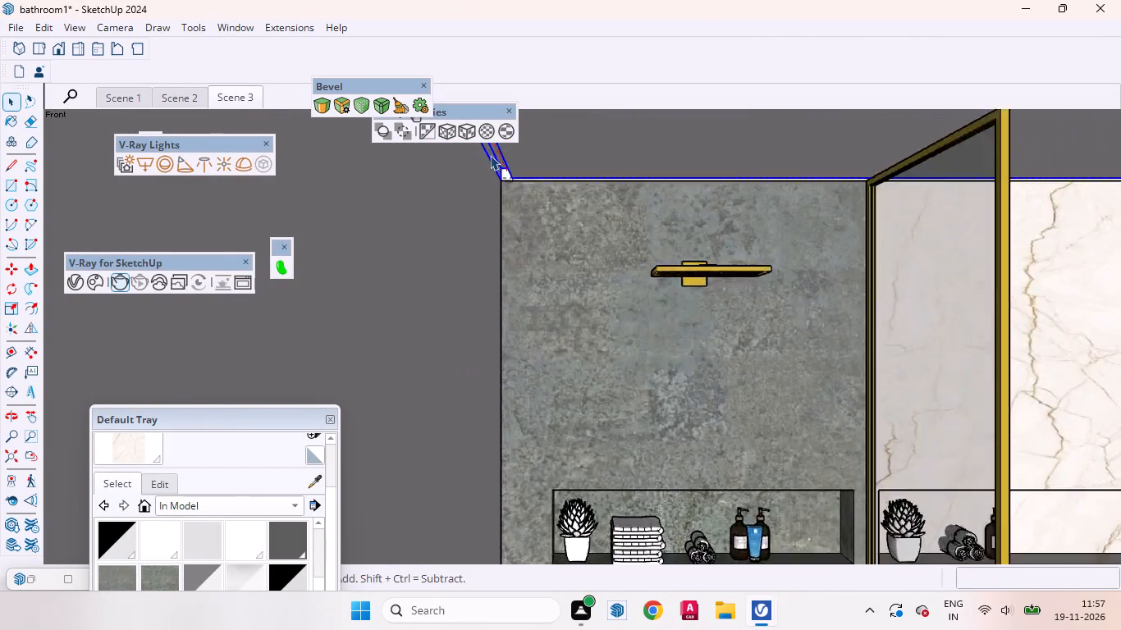
scroll(490, 155, up, 19)
middle_drag(594, 230, 596, 133)
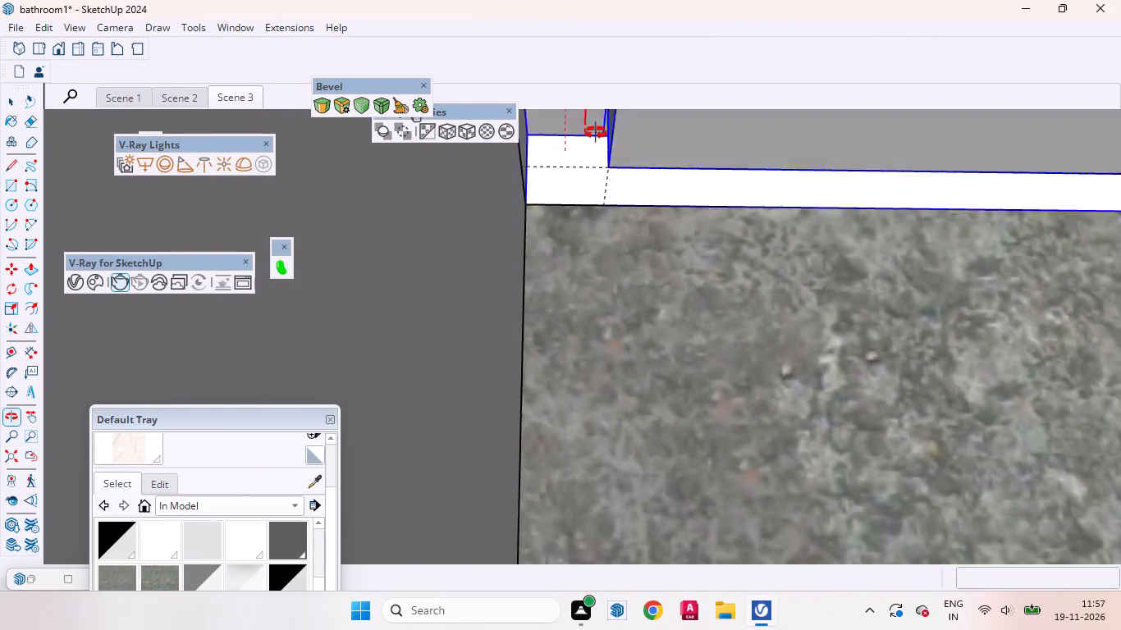
middle_drag(596, 133, 587, 122)
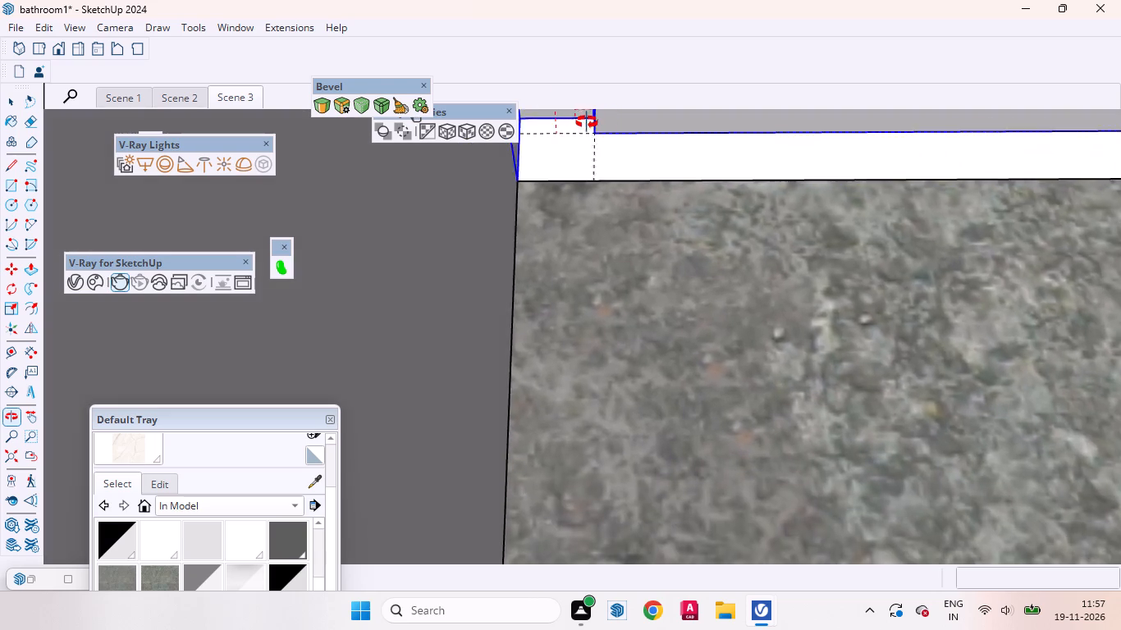
middle_drag(587, 122, 594, 182)
scroll(552, 206, down, 12)
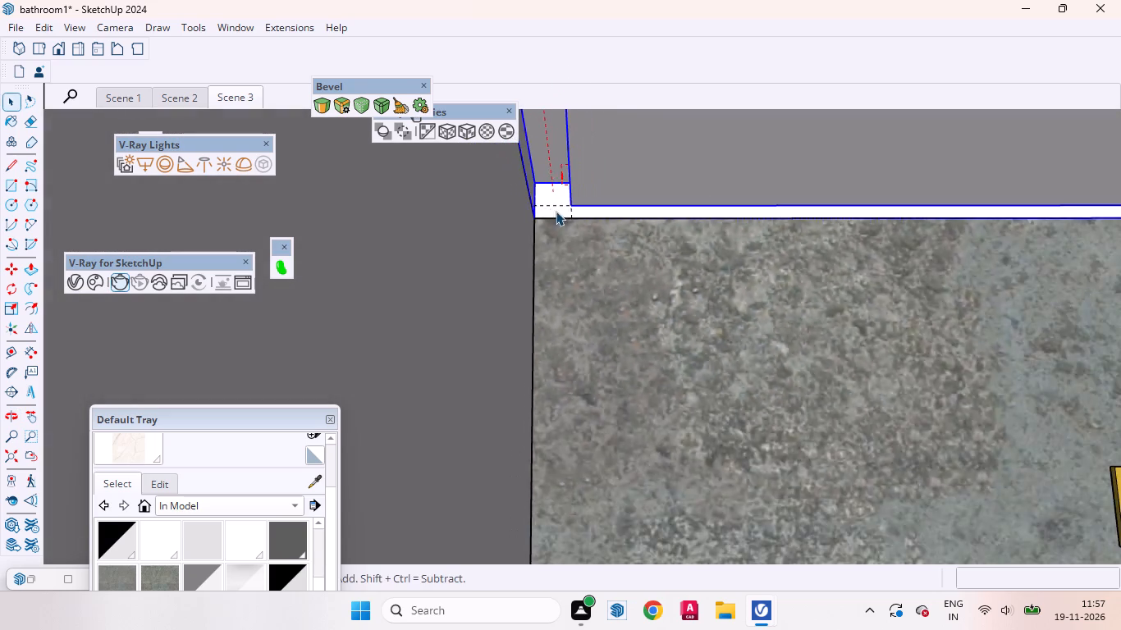
scroll(556, 211, down, 20)
scroll(556, 211, down, 5)
Deselect the ceiling and examine its groove ends and wall joints from the second bathroom's open side.
double_click(781, 135)
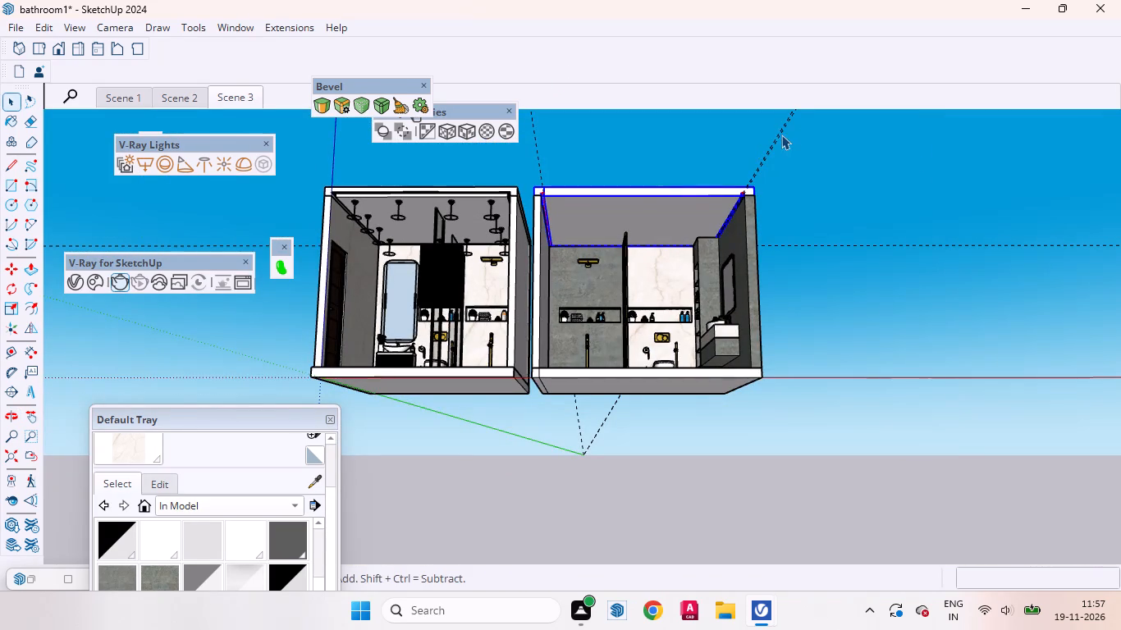
scroll(632, 188, up, 16)
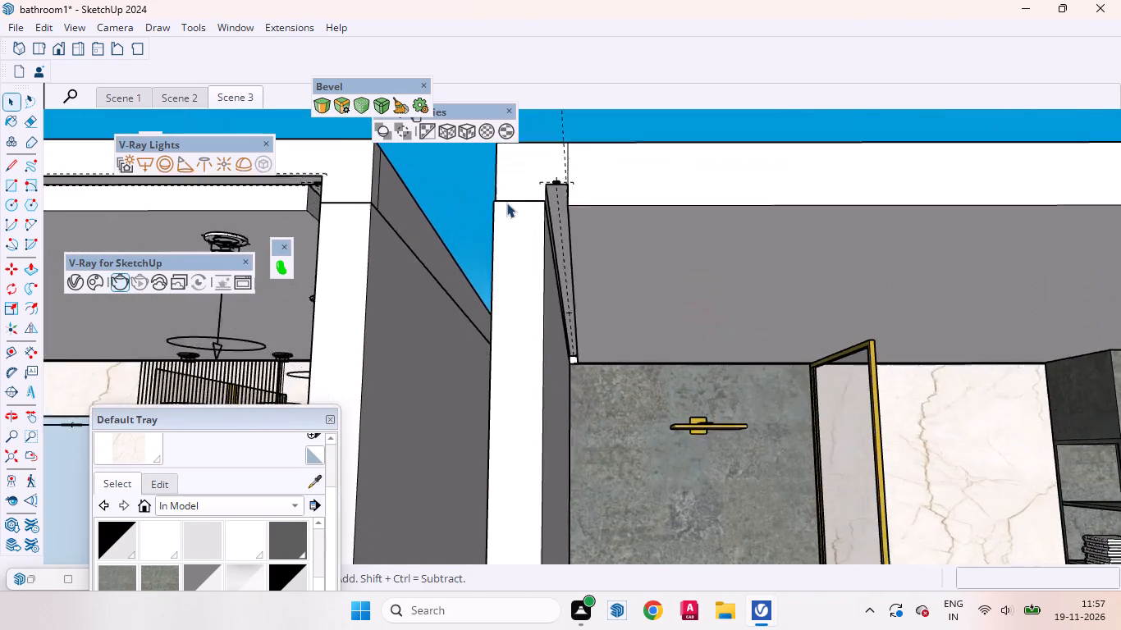
scroll(506, 203, up, 4)
middle_drag(542, 259, 737, 491)
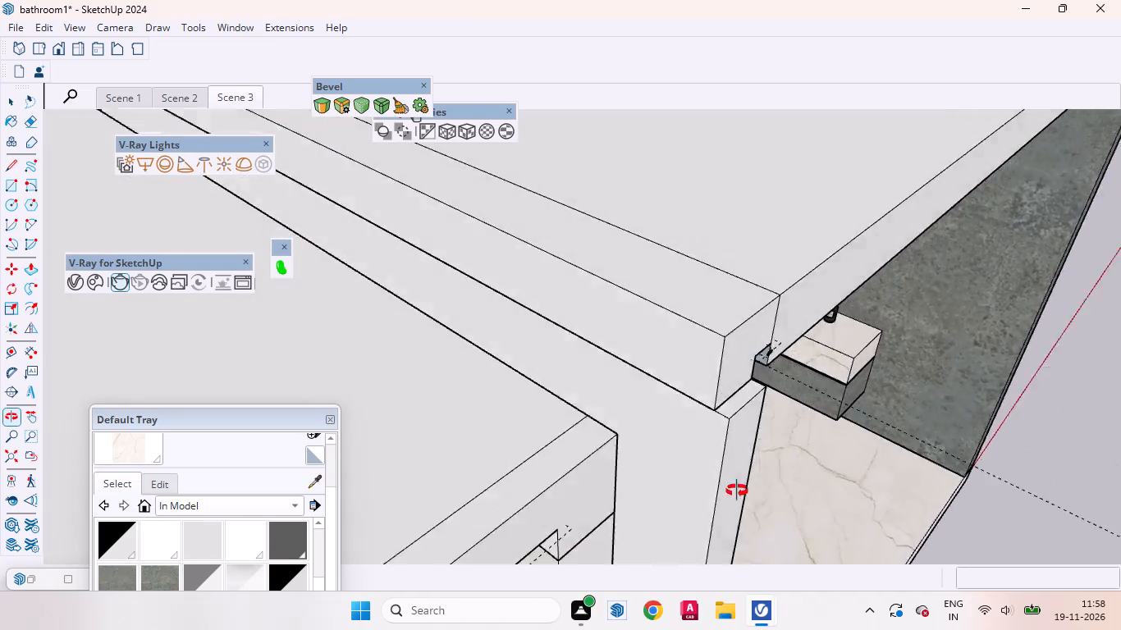
middle_drag(737, 491, 696, 477)
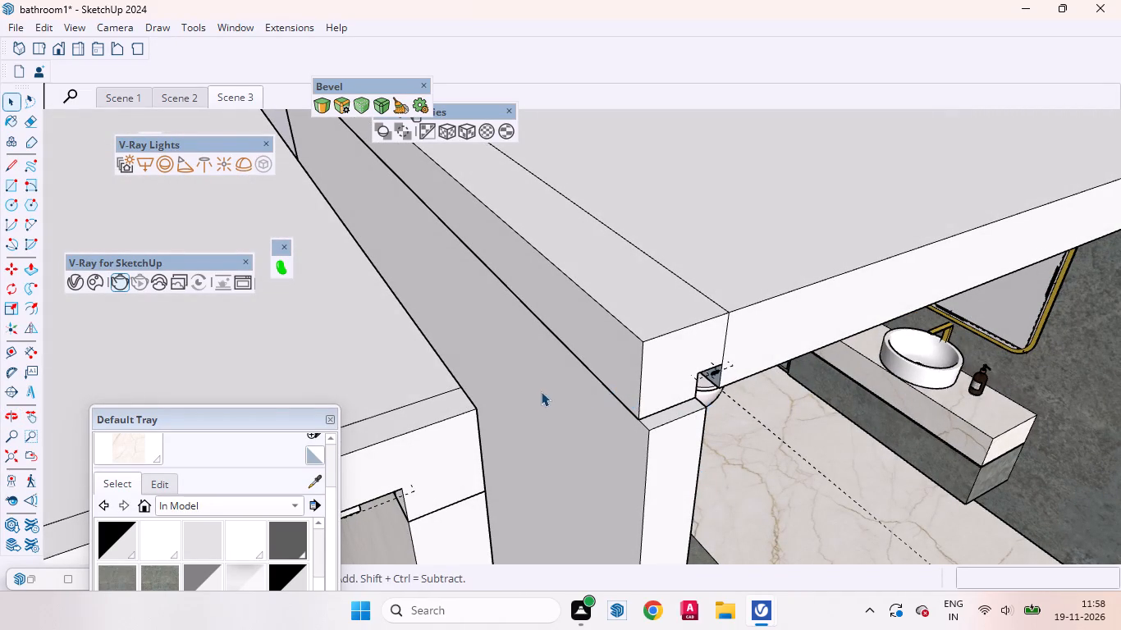
scroll(540, 393, down, 7)
scroll(683, 398, up, 1)
middle_drag(670, 398, 581, 363)
scroll(561, 311, down, 6)
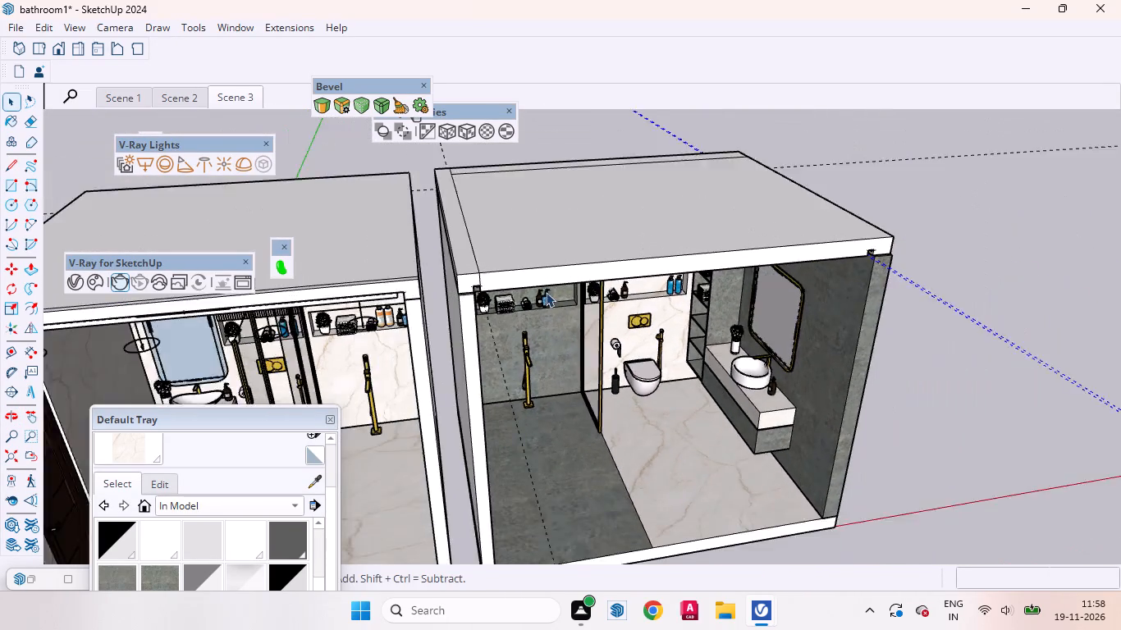
scroll(546, 292, down, 3)
scroll(725, 374, up, 3)
click(834, 403)
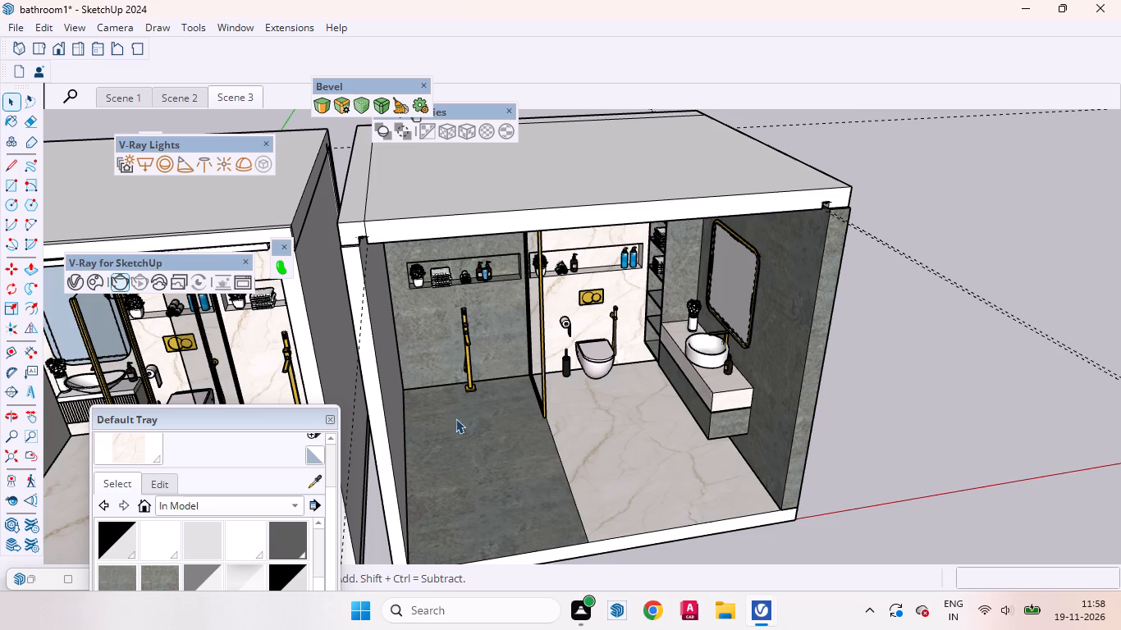
Paint the inner face of the second bathroom's bare side wall beside the shower with the cream marble material and exit its group.
drag(247, 418, 950, 290)
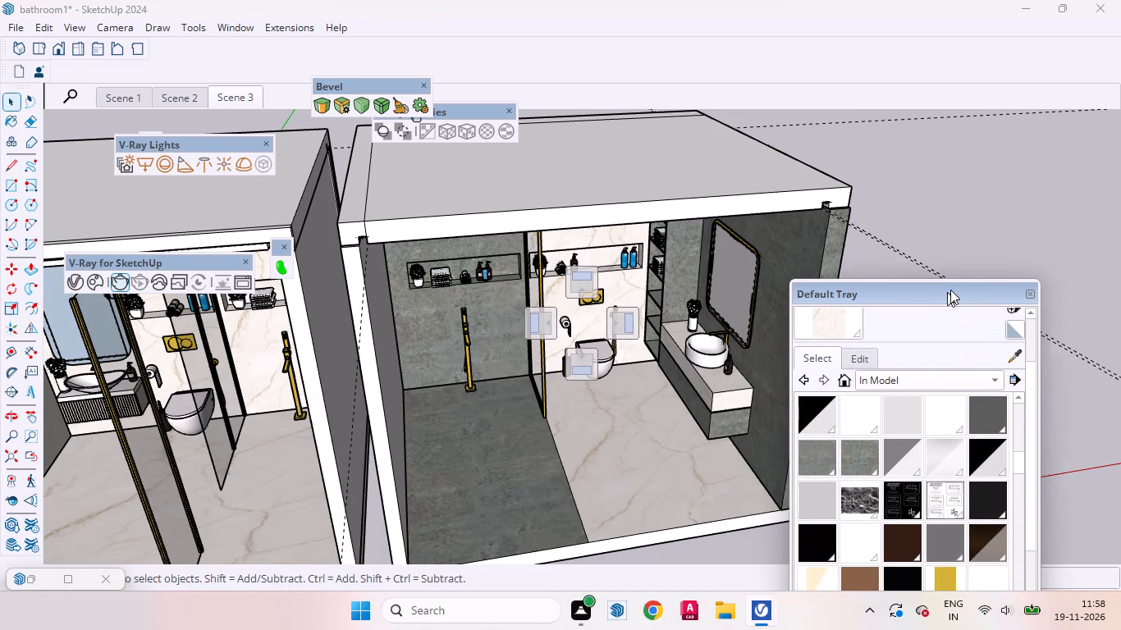
drag(950, 290, 1009, 248)
click(1071, 314)
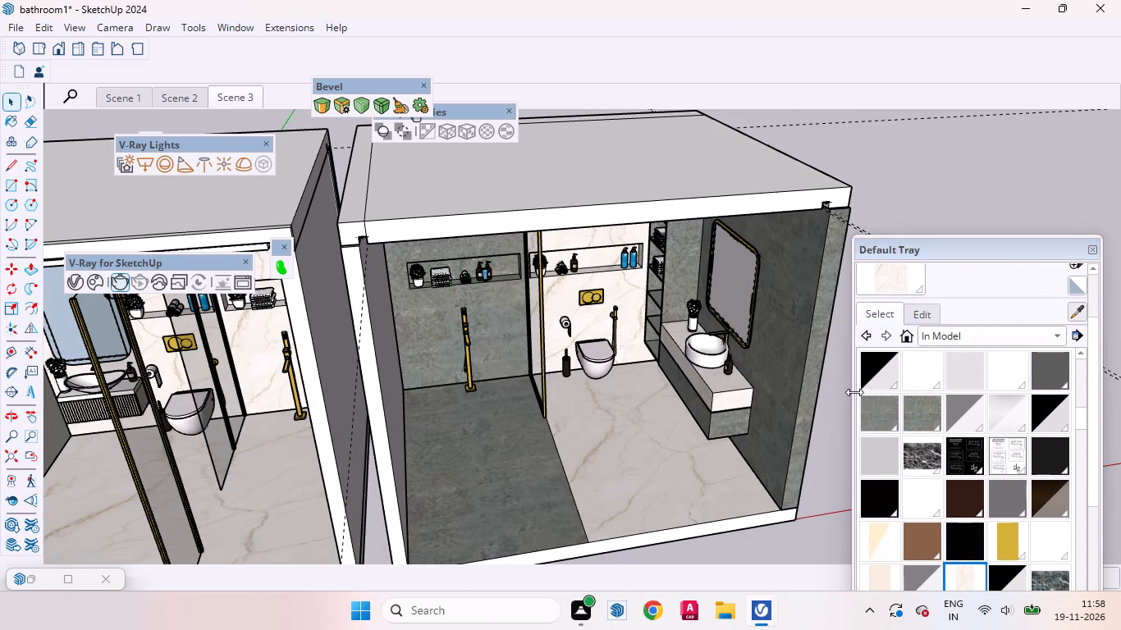
click(670, 488)
key(space)
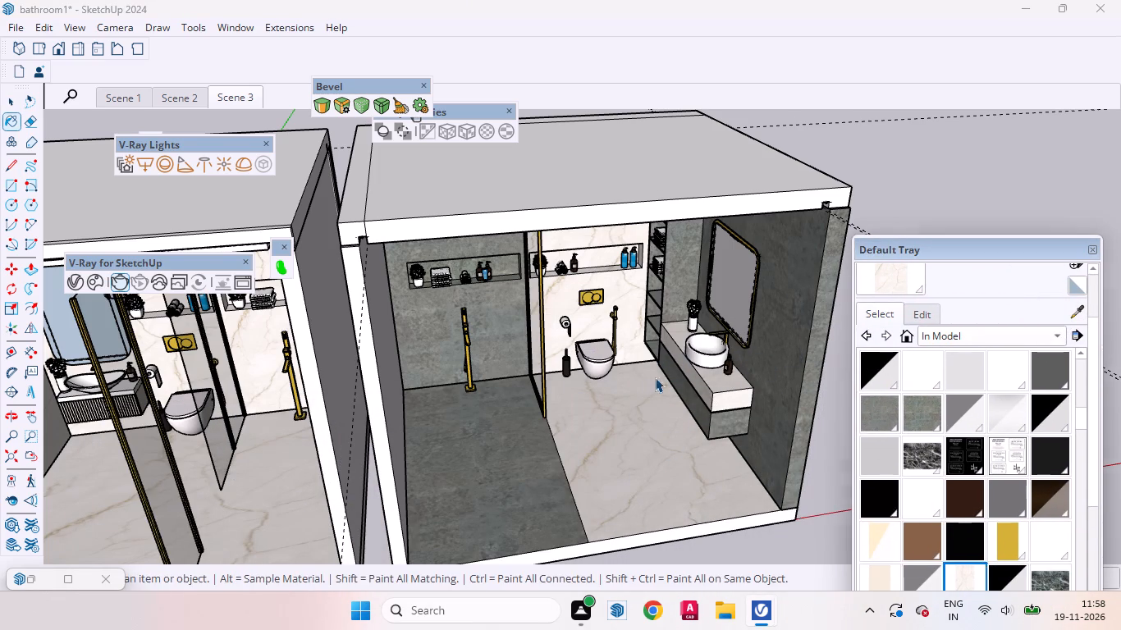
scroll(611, 258, down, 7)
middle_drag(663, 340, 528, 267)
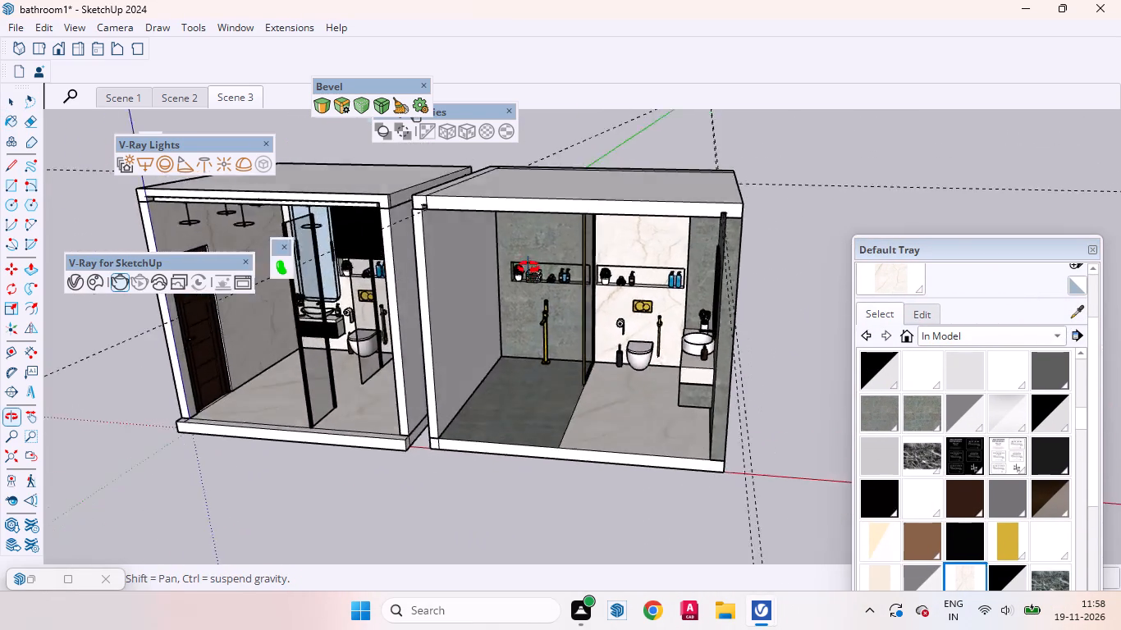
middle_drag(528, 267, 483, 191)
scroll(451, 271, up, 3)
click(461, 279)
double_click(463, 298)
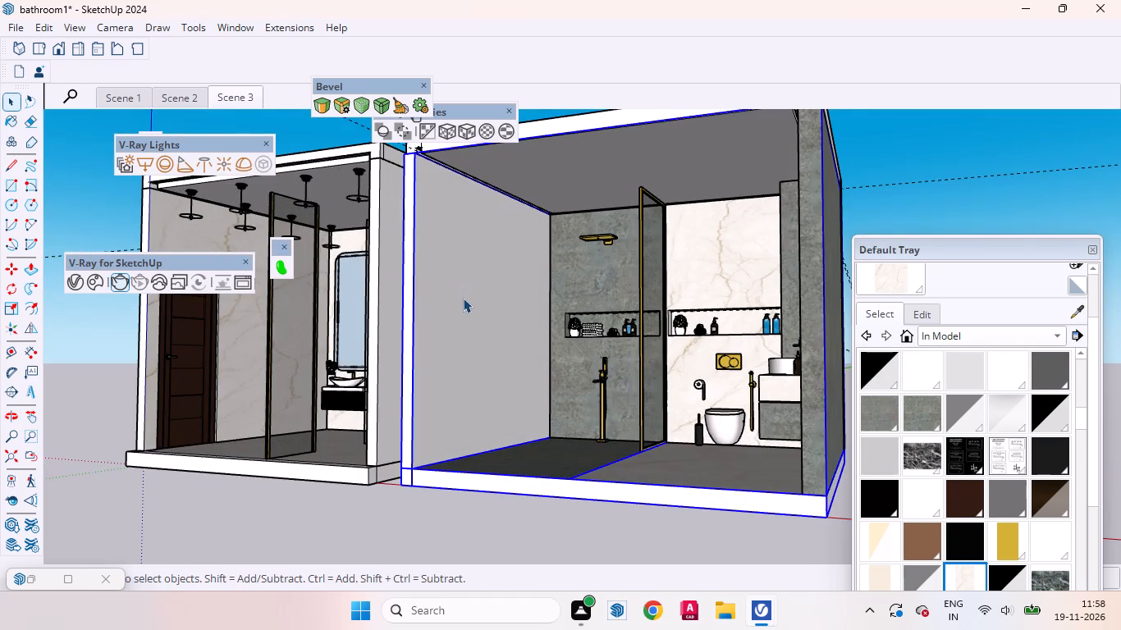
click(479, 304)
double_click(466, 320)
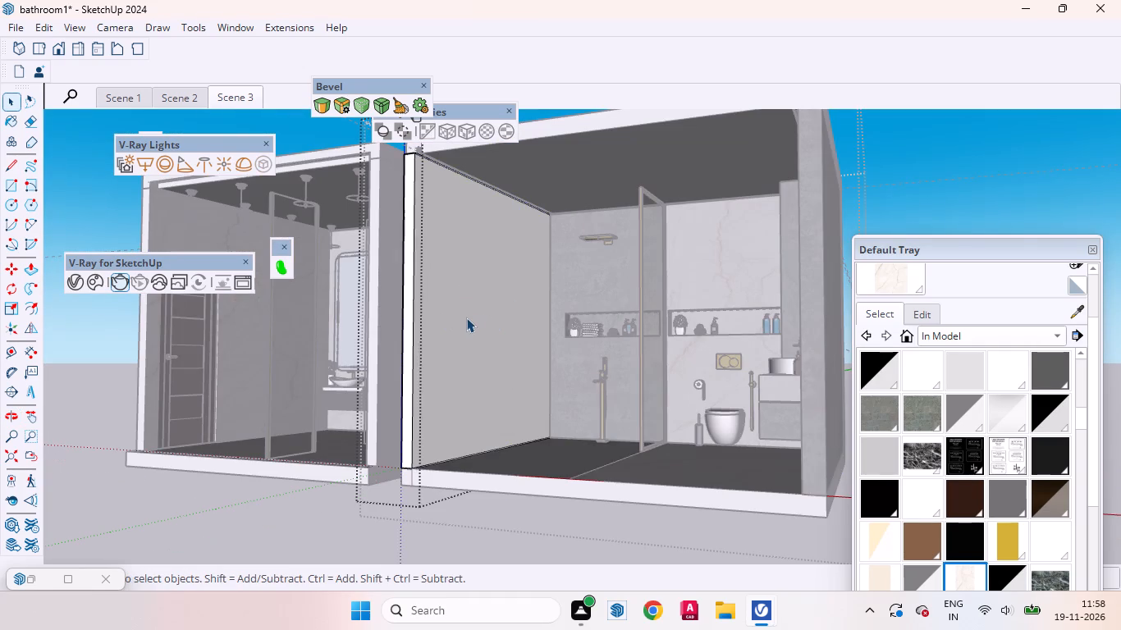
click(466, 317)
click(482, 337)
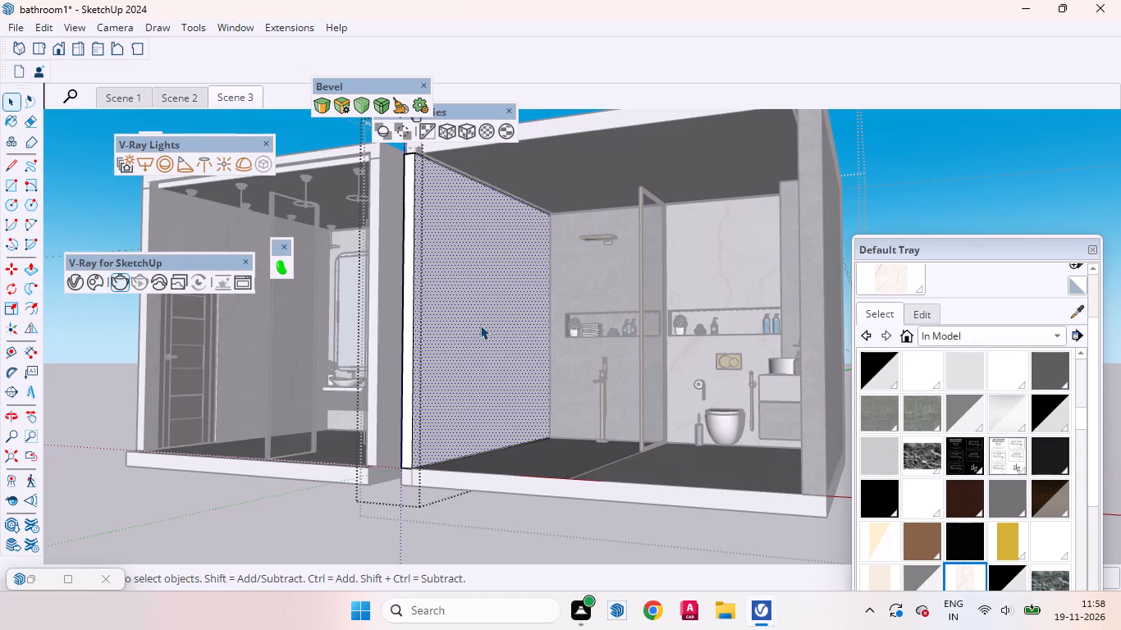
click(902, 281)
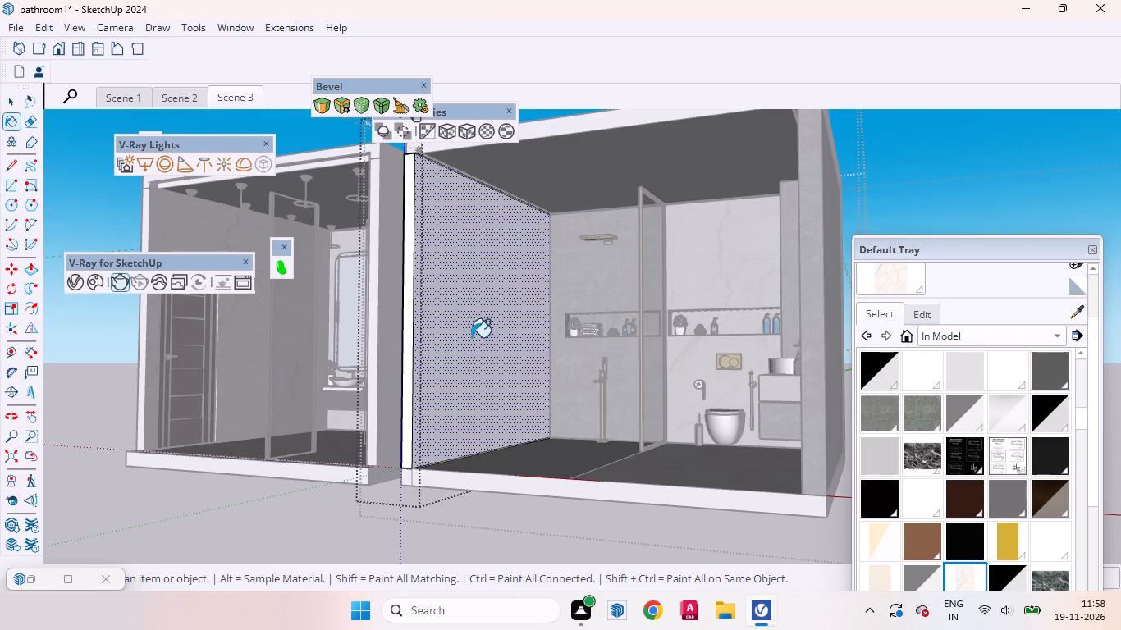
click(471, 337)
key(space)
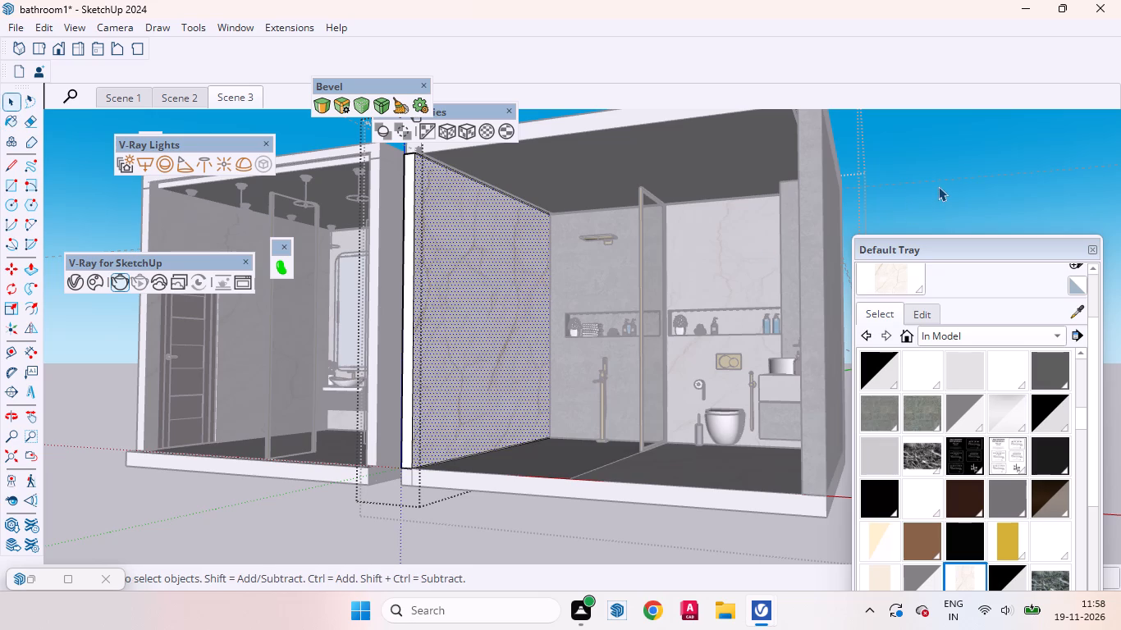
double_click(938, 186)
Examine the cream marble side wall, shower zone and glass partition of the second bathroom from several angles.
scroll(523, 280, up, 7)
middle_drag(549, 340, 591, 352)
scroll(581, 336, down, 14)
scroll(530, 351, up, 1)
triple_click(790, 282)
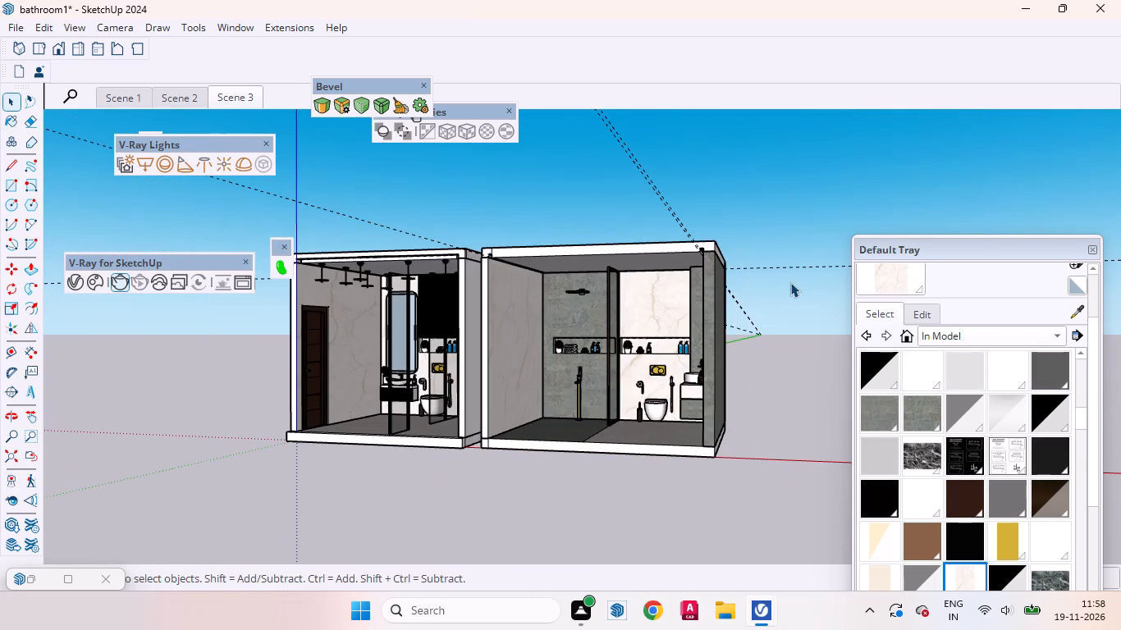
scroll(492, 332, up, 12)
scroll(614, 392, down, 6)
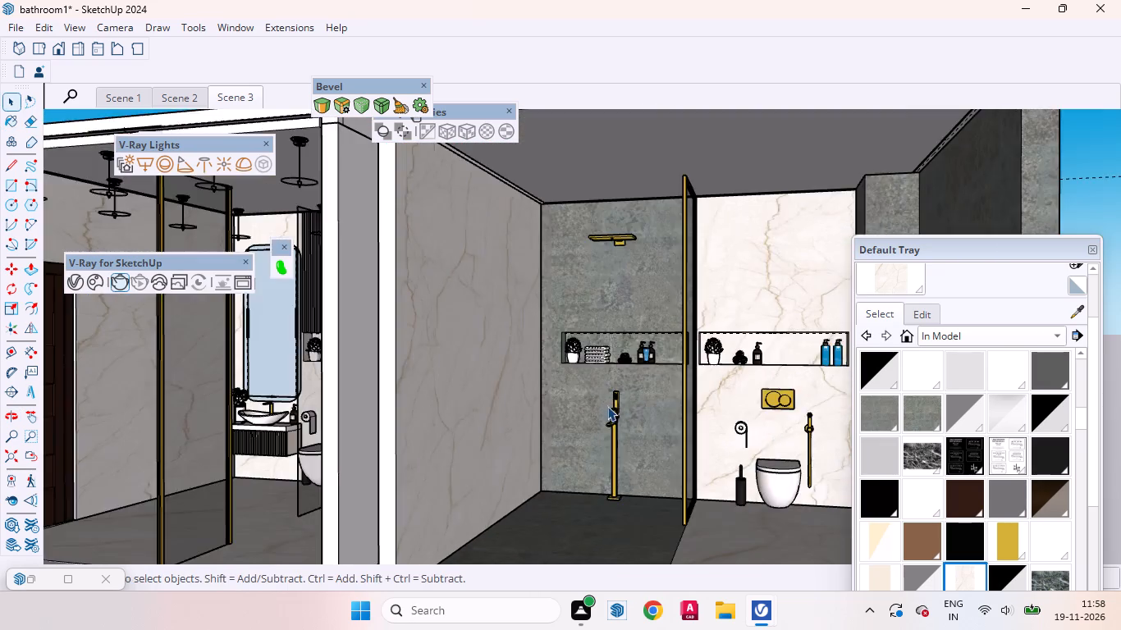
scroll(607, 406, down, 3)
scroll(677, 422, up, 3)
middle_drag(669, 431, 550, 493)
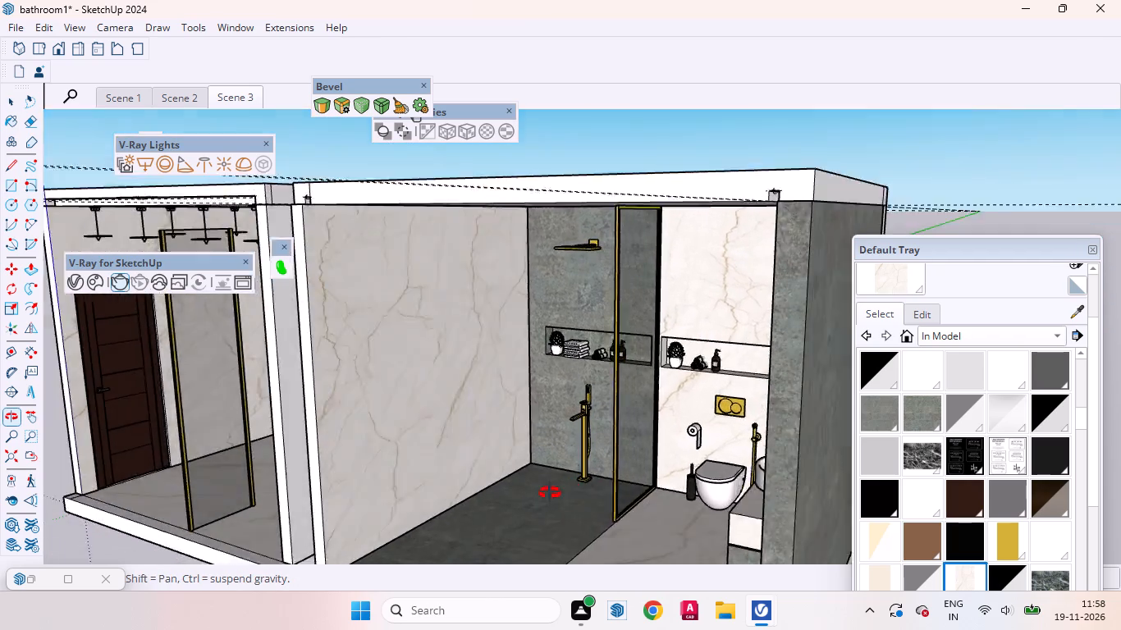
middle_drag(550, 493, 525, 461)
scroll(547, 379, up, 6)
scroll(628, 389, down, 4)
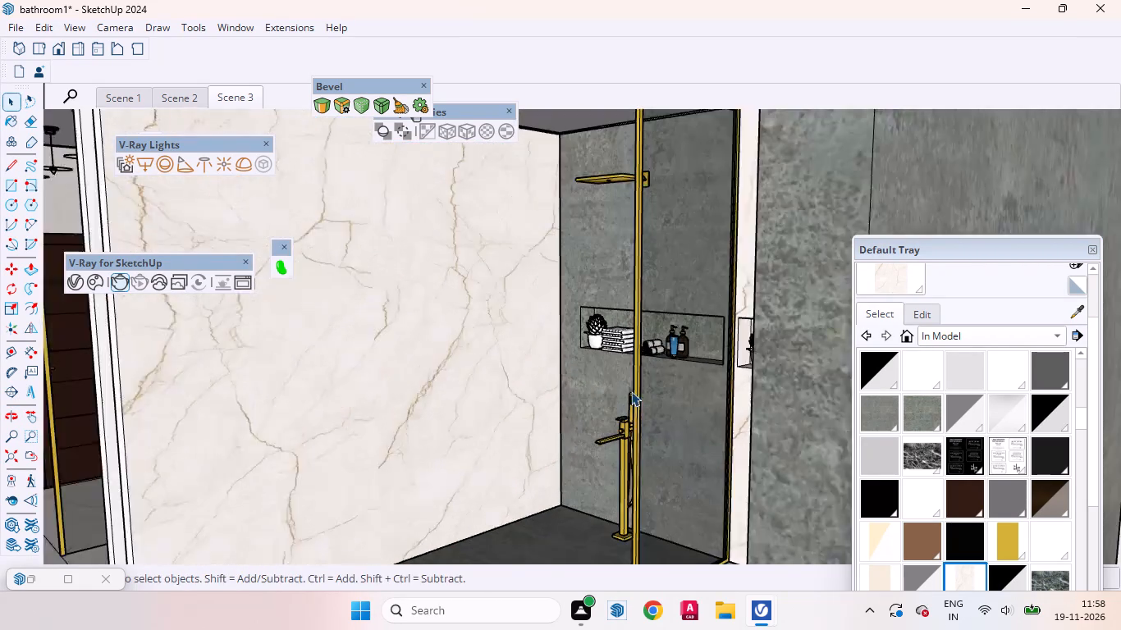
middle_drag(631, 385, 738, 406)
scroll(631, 335, down, 6)
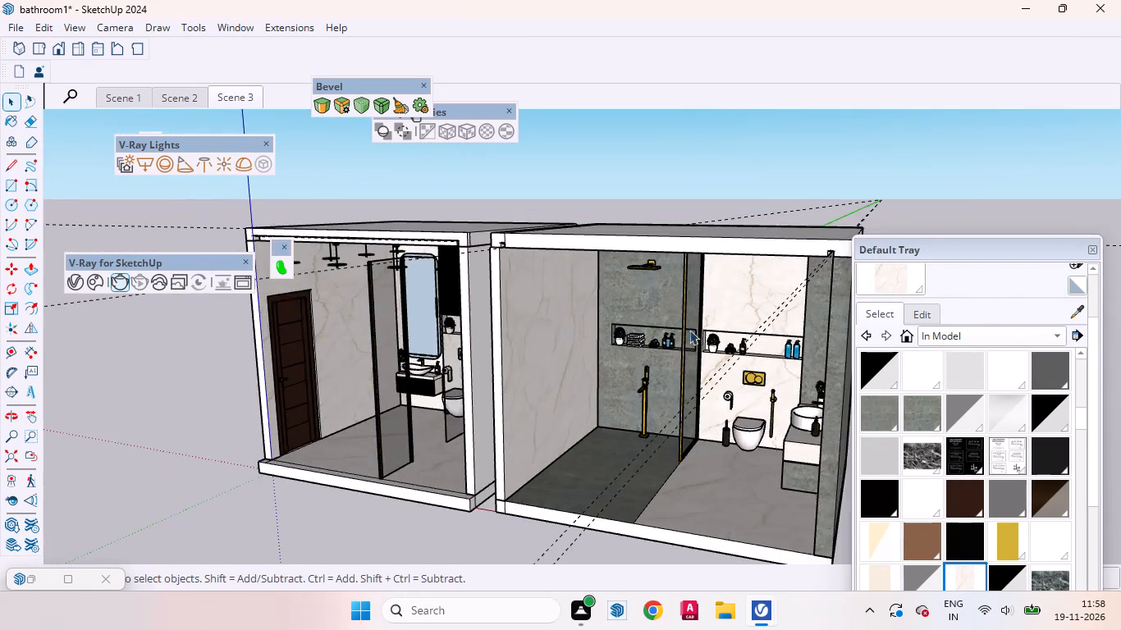
Scale the gold-framed shower glass partition longer from the back wall toward the second bathroom's open side, and exit the group.
scroll(703, 331, up, 7)
middle_drag(704, 331, 622, 343)
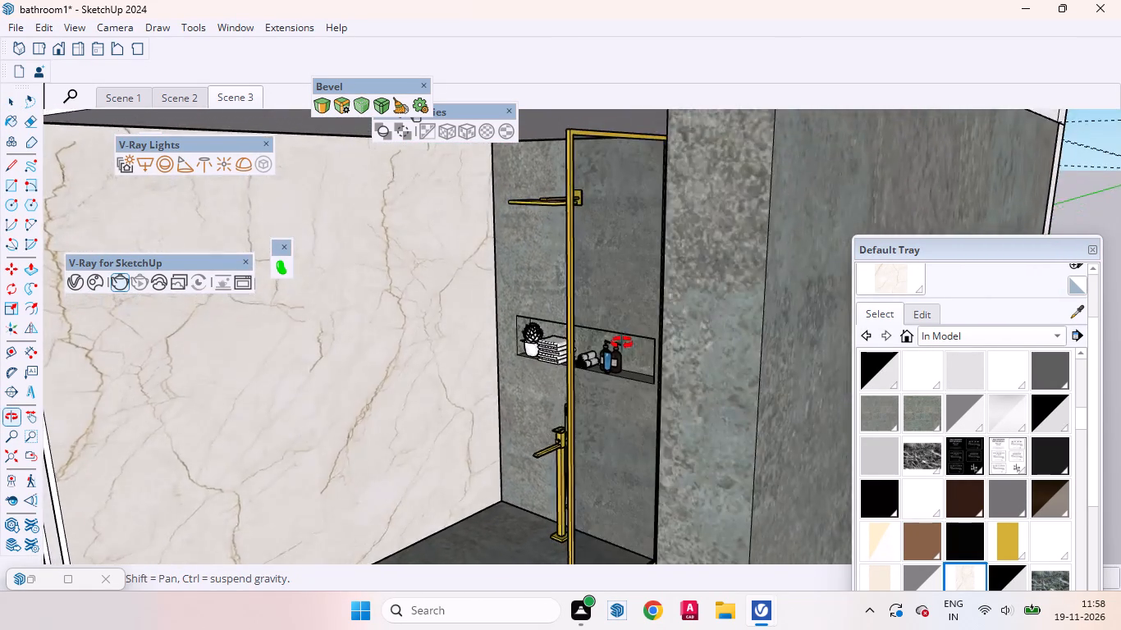
middle_drag(622, 343, 647, 340)
scroll(634, 317, up, 8)
click(620, 313)
scroll(638, 323, down, 3)
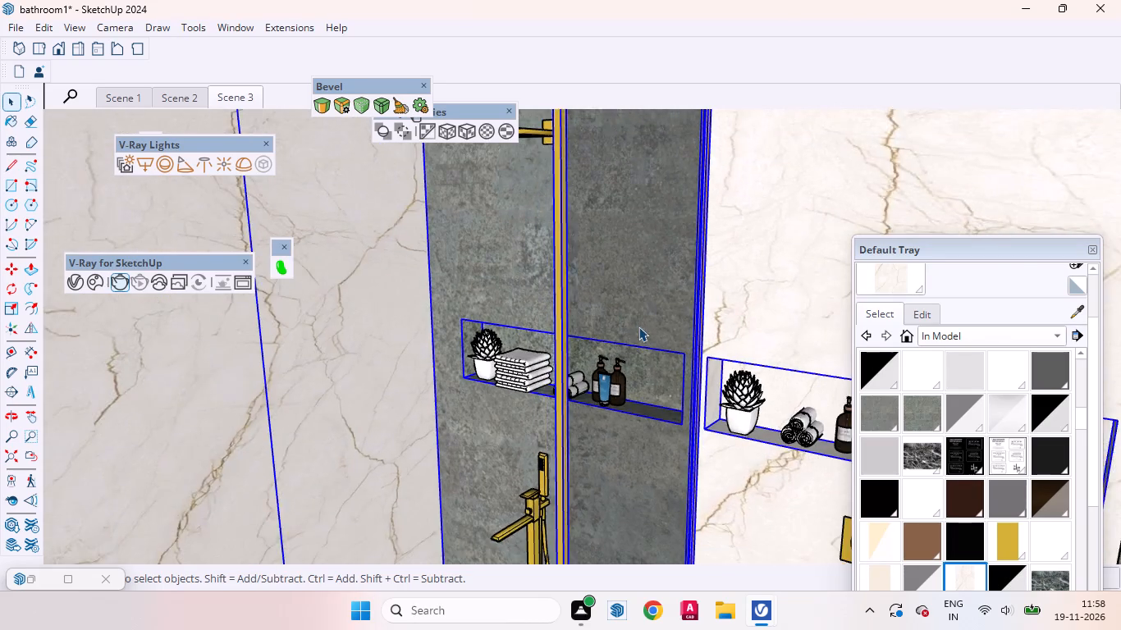
scroll(638, 326, down, 4)
double_click(607, 294)
click(607, 305)
scroll(628, 301, down, 7)
middle_drag(631, 336, 619, 345)
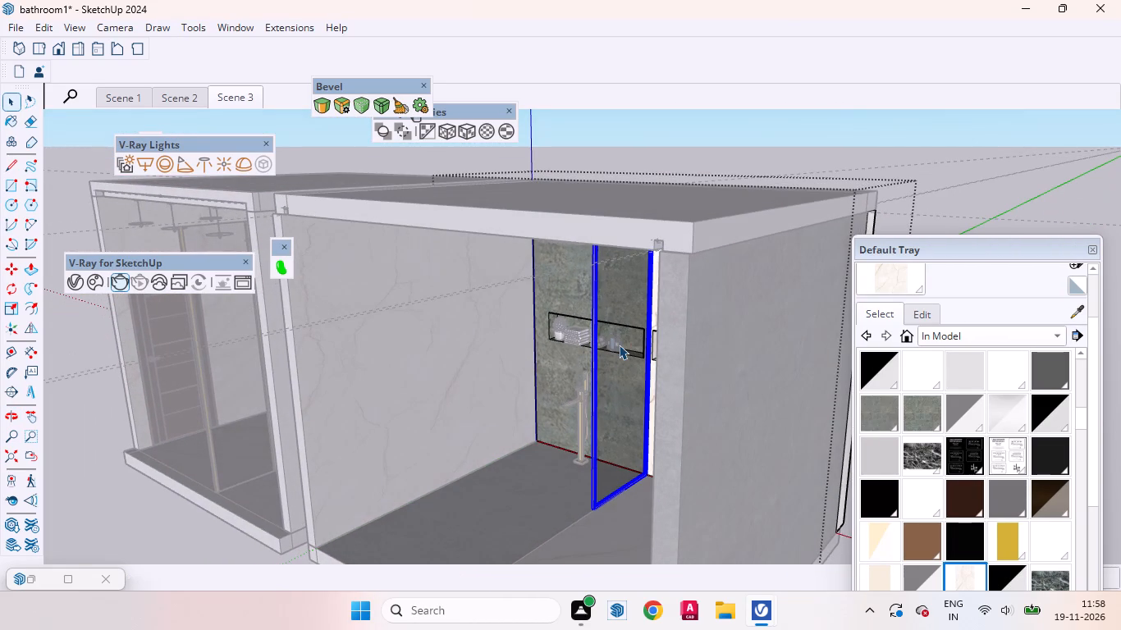
key(s)
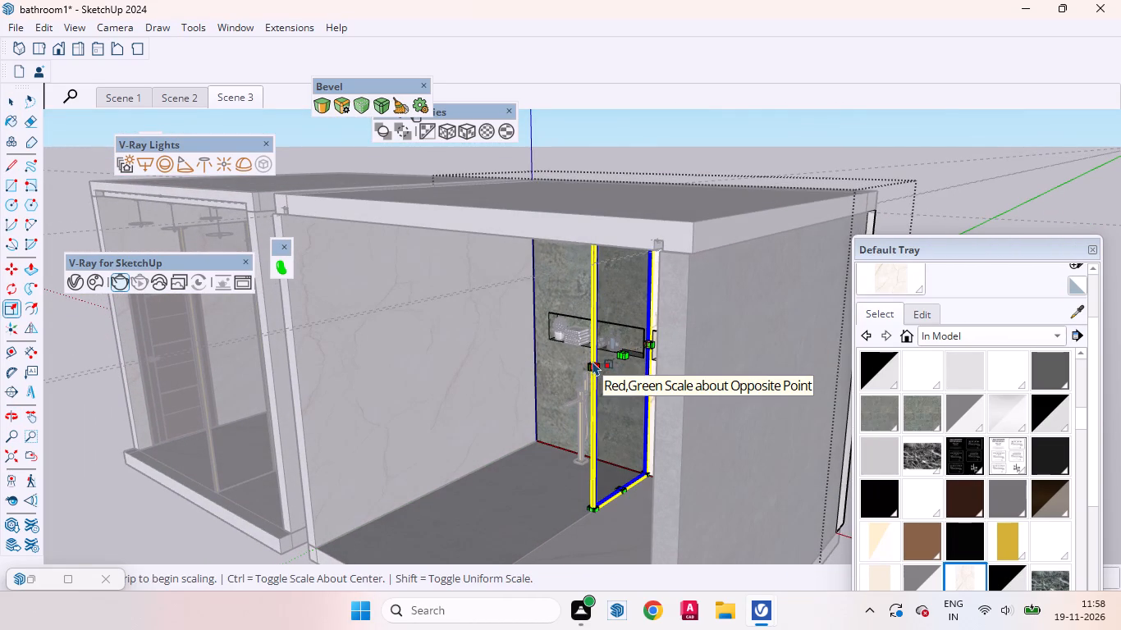
scroll(593, 361, up, 14)
click(593, 377)
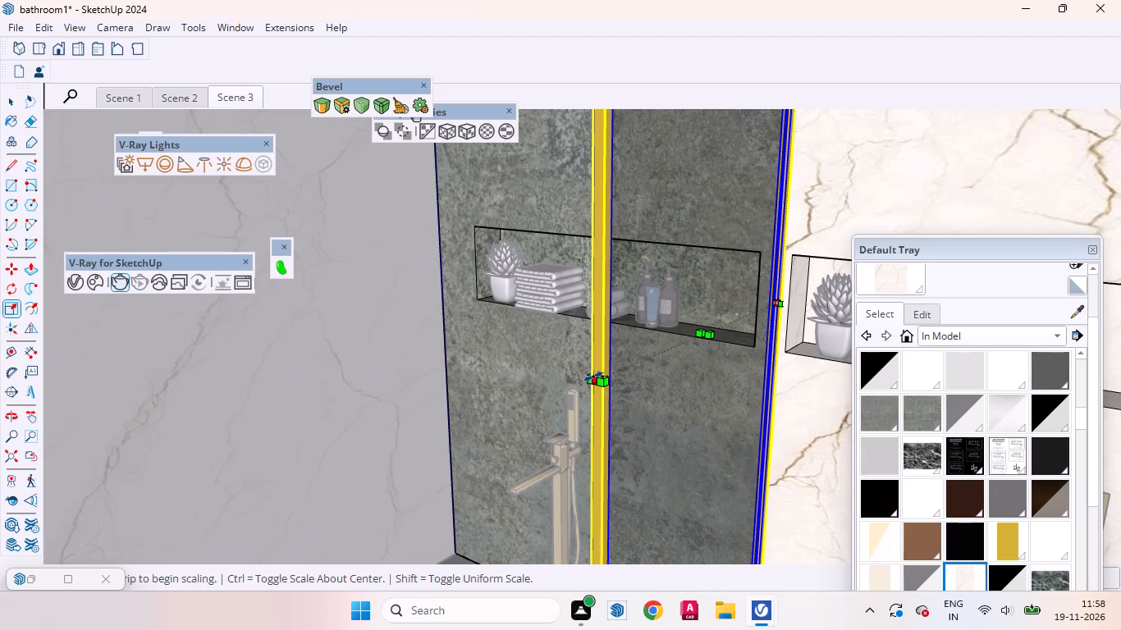
click(542, 407)
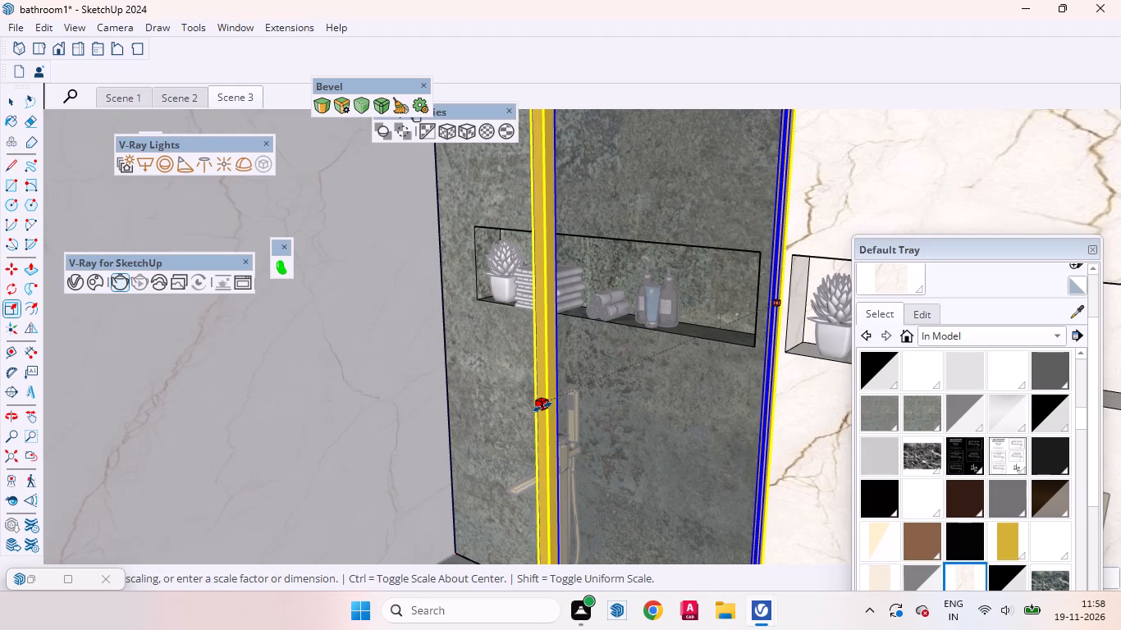
key(space)
scroll(670, 294, down, 16)
scroll(671, 281, up, 1)
scroll(671, 290, down, 4)
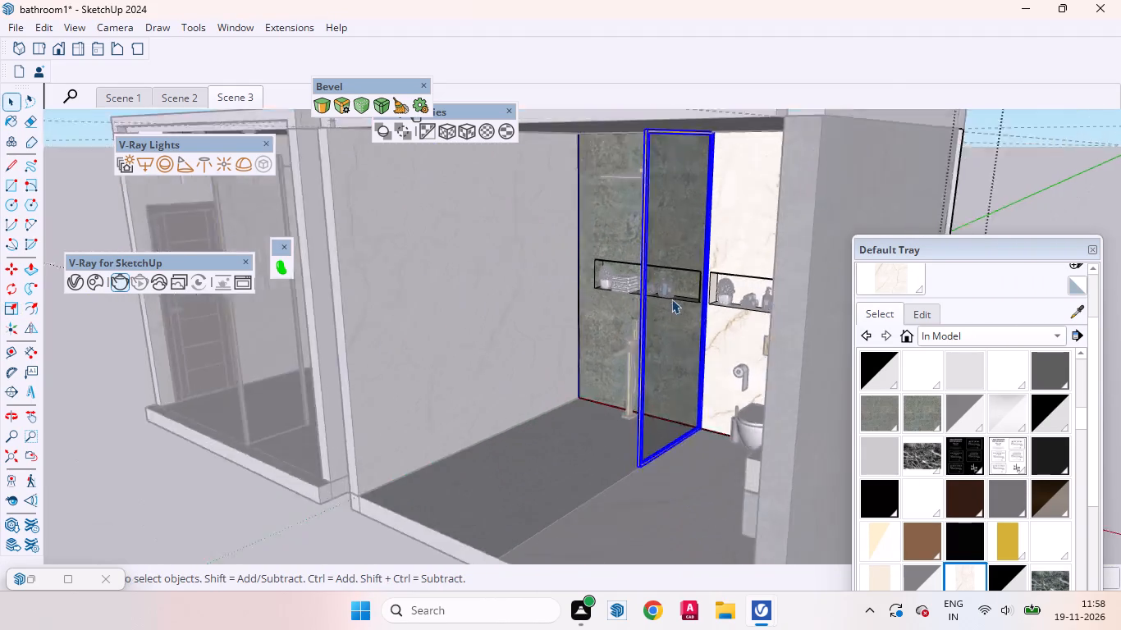
scroll(671, 299, down, 11)
double_click(866, 154)
click(860, 176)
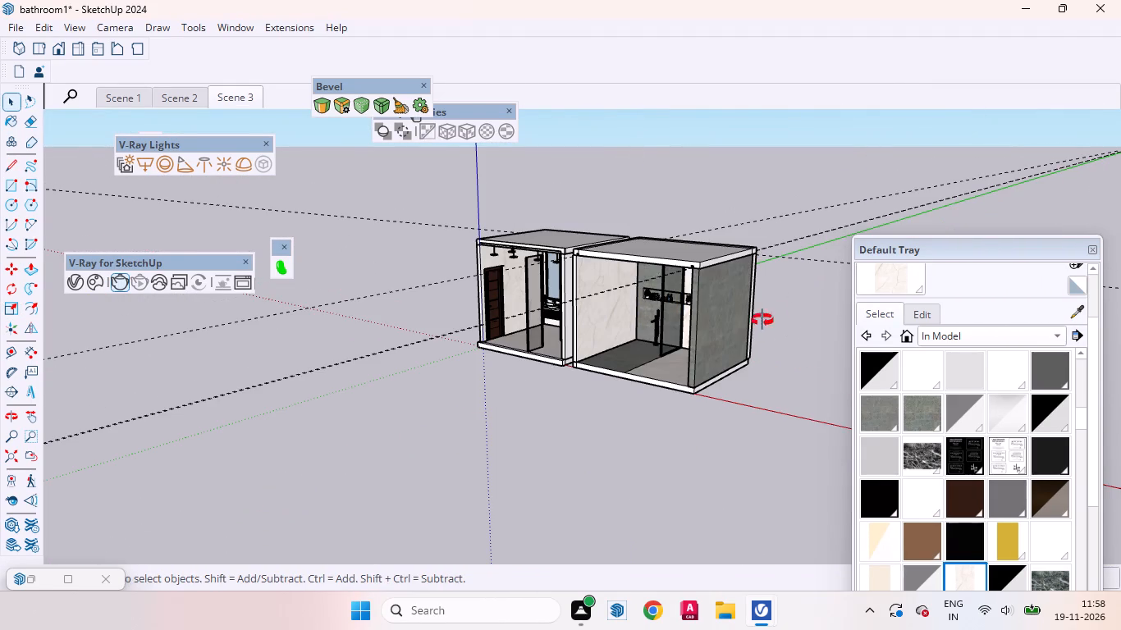
Return to Scene 3 and examine the second bathroom's shower partition, walls and ceiling grooves around that view.
middle_drag(760, 320, 956, 282)
click(234, 100)
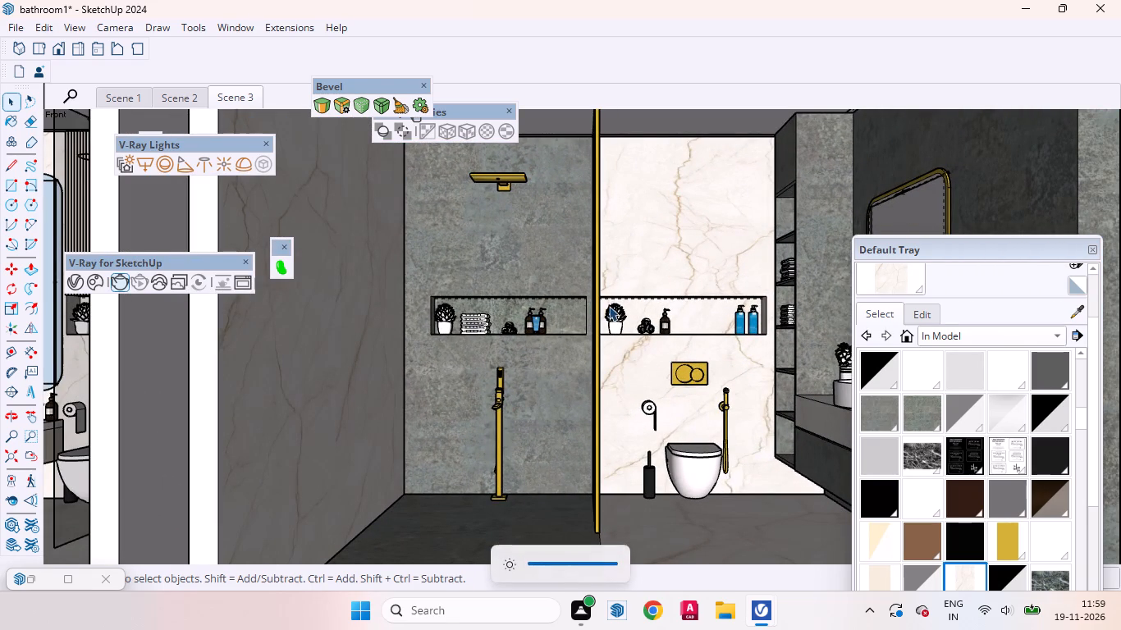
middle_drag(597, 313, 553, 322)
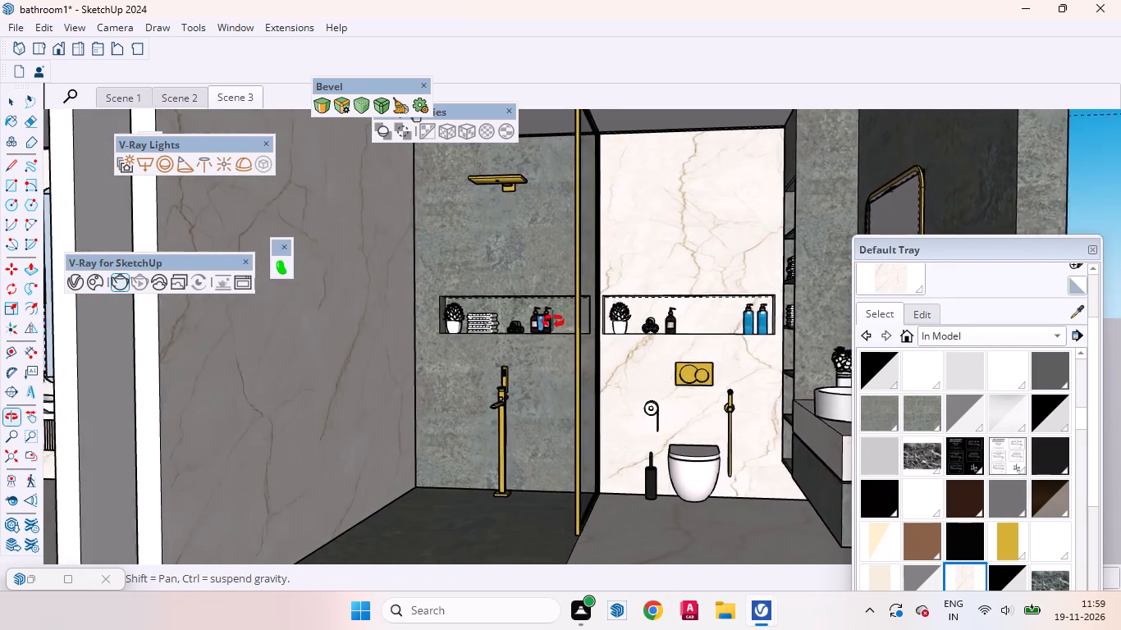
middle_drag(553, 322, 583, 316)
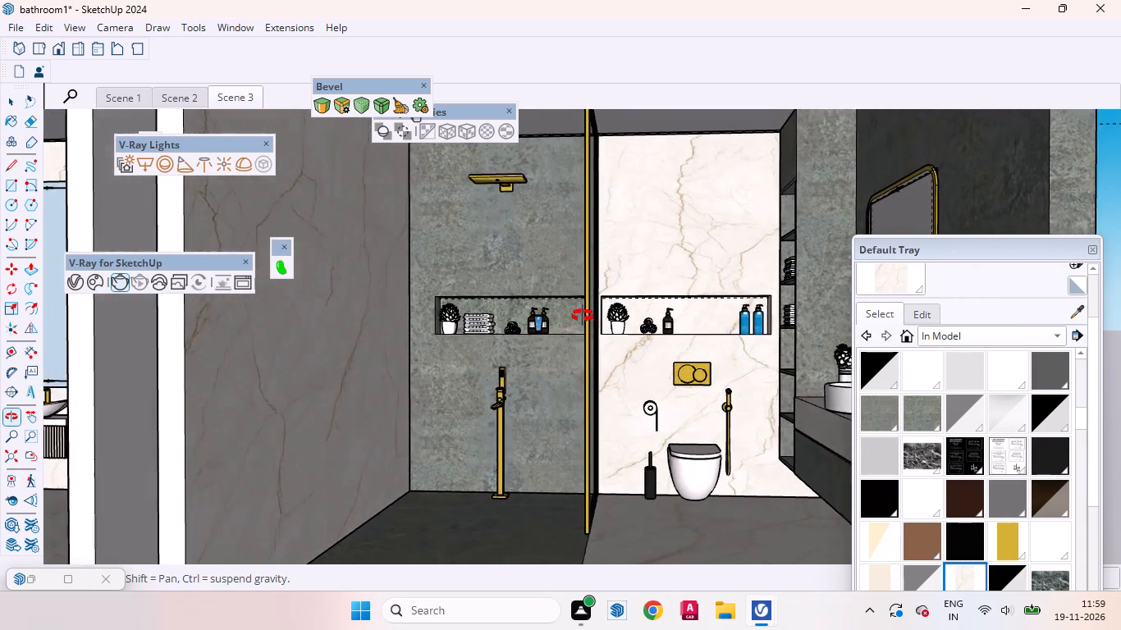
middle_drag(583, 316, 606, 313)
click(240, 100)
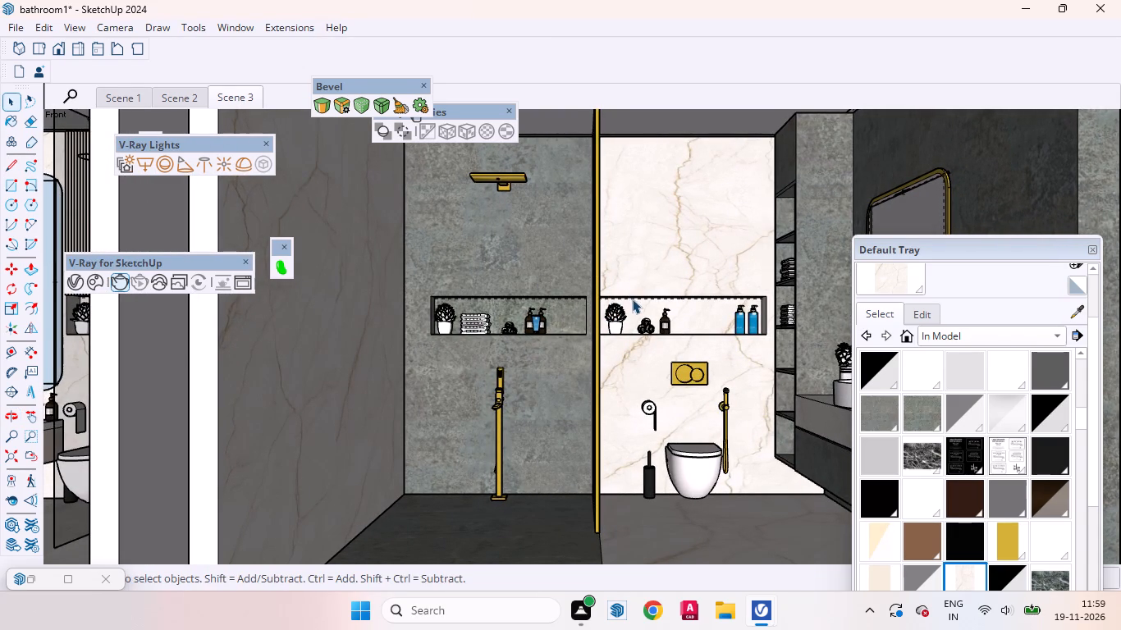
middle_drag(638, 299, 632, 299)
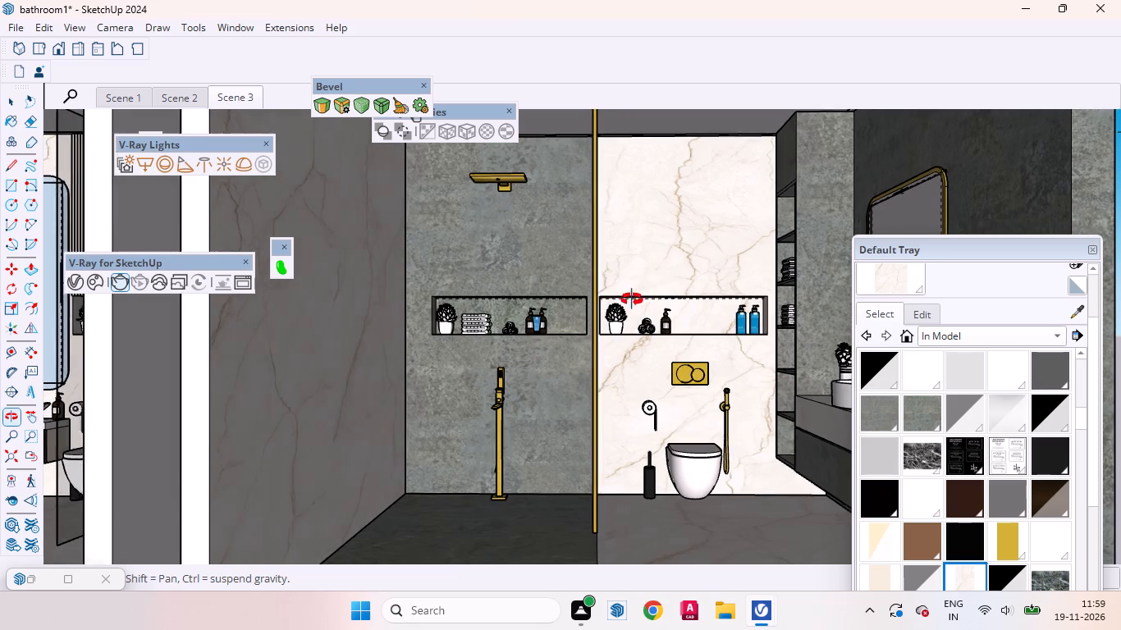
middle_drag(632, 299, 617, 305)
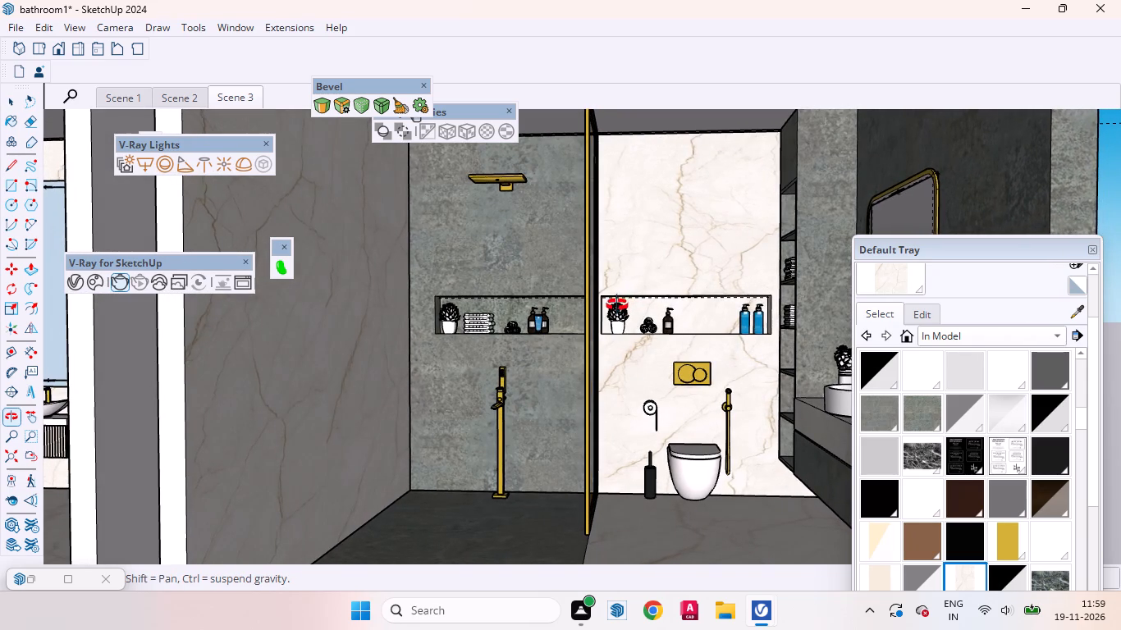
middle_drag(617, 305, 616, 308)
scroll(655, 313, down, 16)
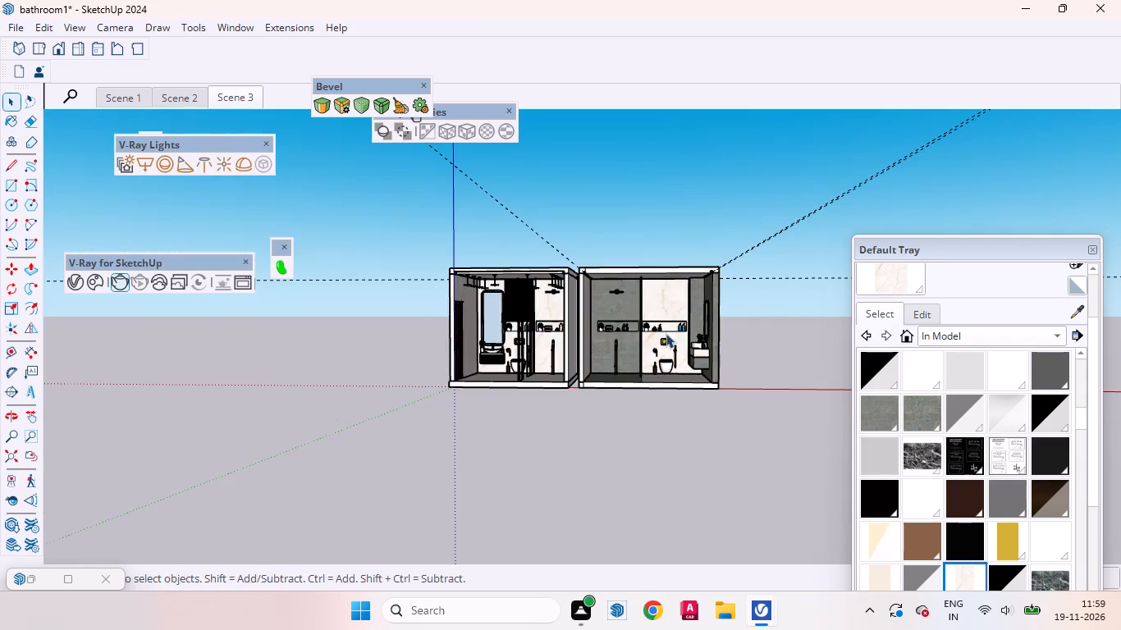
middle_drag(667, 307, 711, 236)
scroll(713, 287, up, 7)
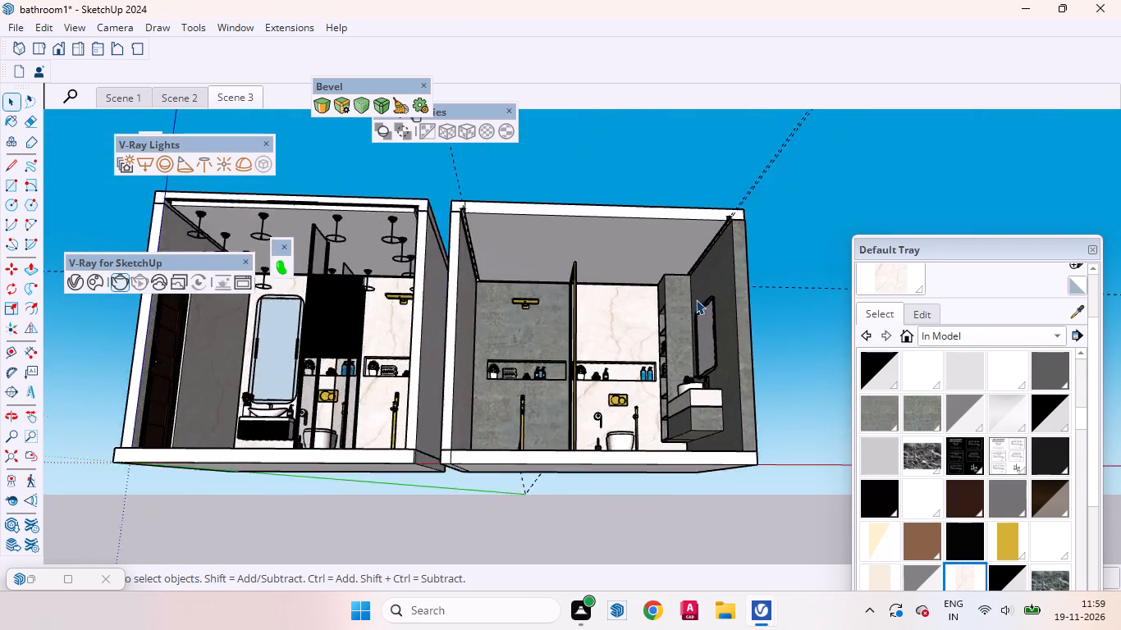
scroll(696, 299, up, 3)
click(227, 85)
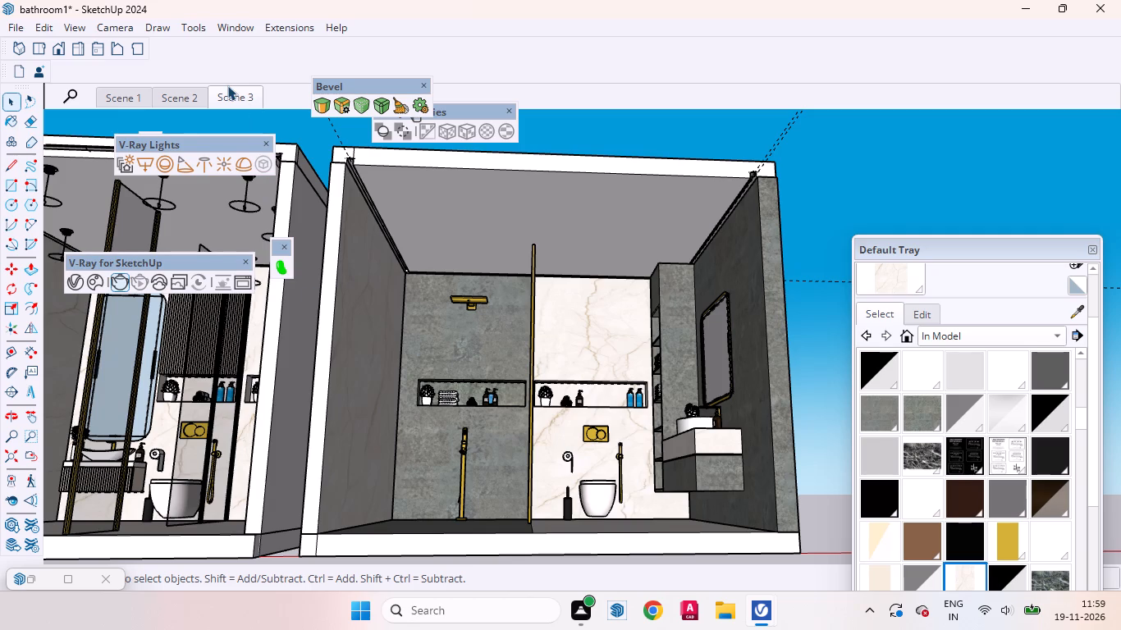
click(233, 100)
click(231, 93)
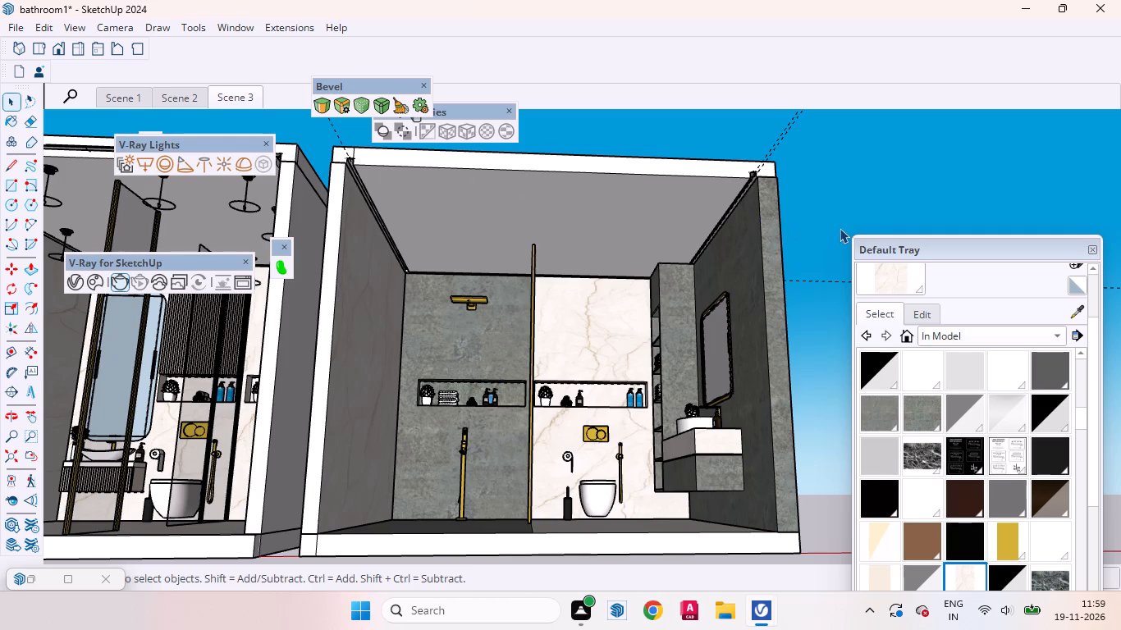
click(838, 227)
Look over the second bathroom from the front and restore the Scene 3 view.
click(456, 304)
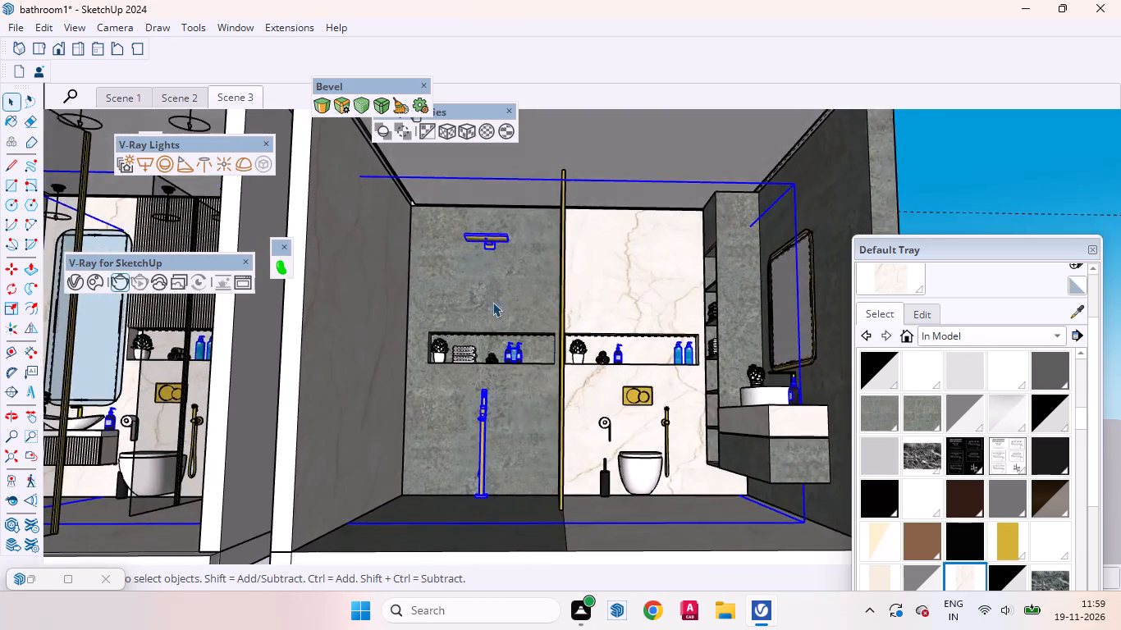
scroll(496, 363, down, 2)
scroll(496, 365, up, 1)
scroll(496, 367, down, 7)
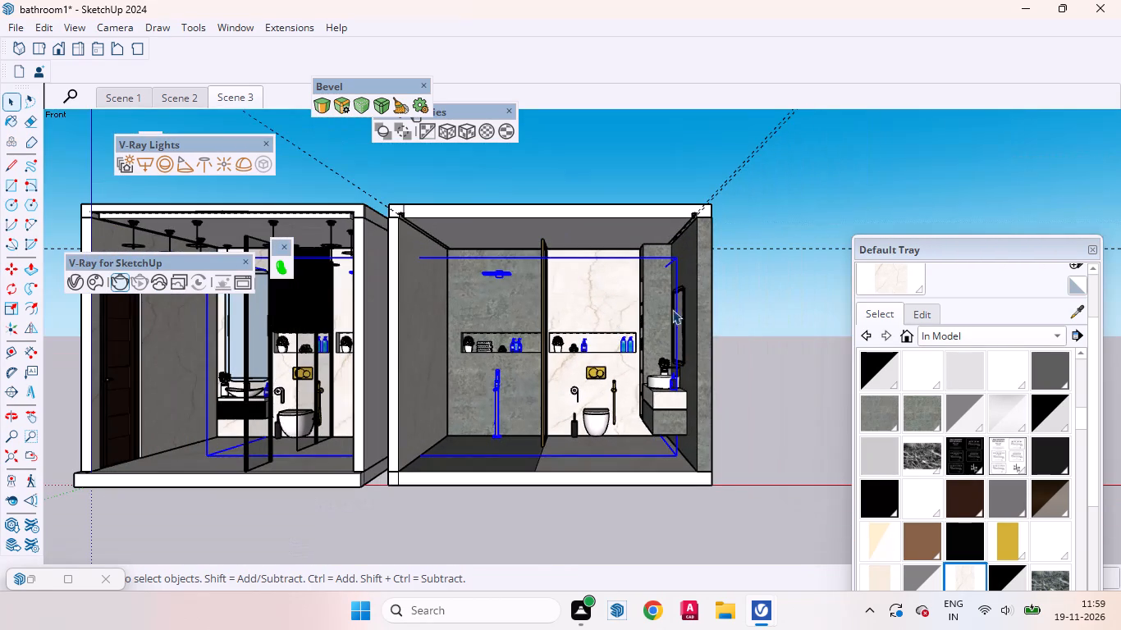
click(765, 331)
click(225, 101)
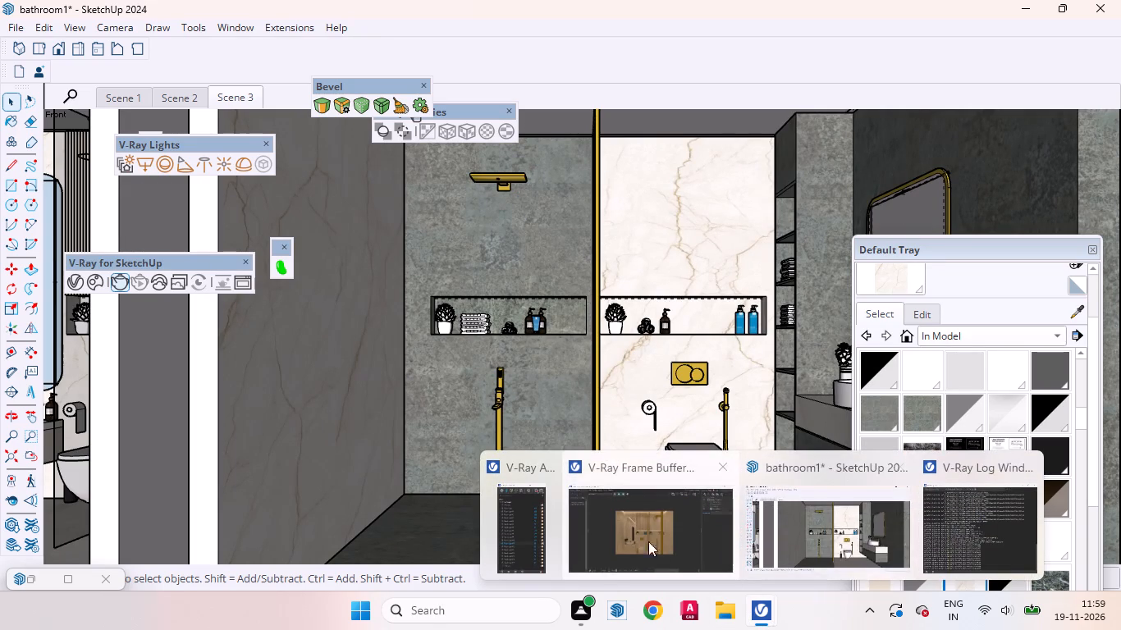
Inspect the first bathroom's in-progress V-Ray render and its log, checking the marble, mirror and basin details up close.
click(640, 541)
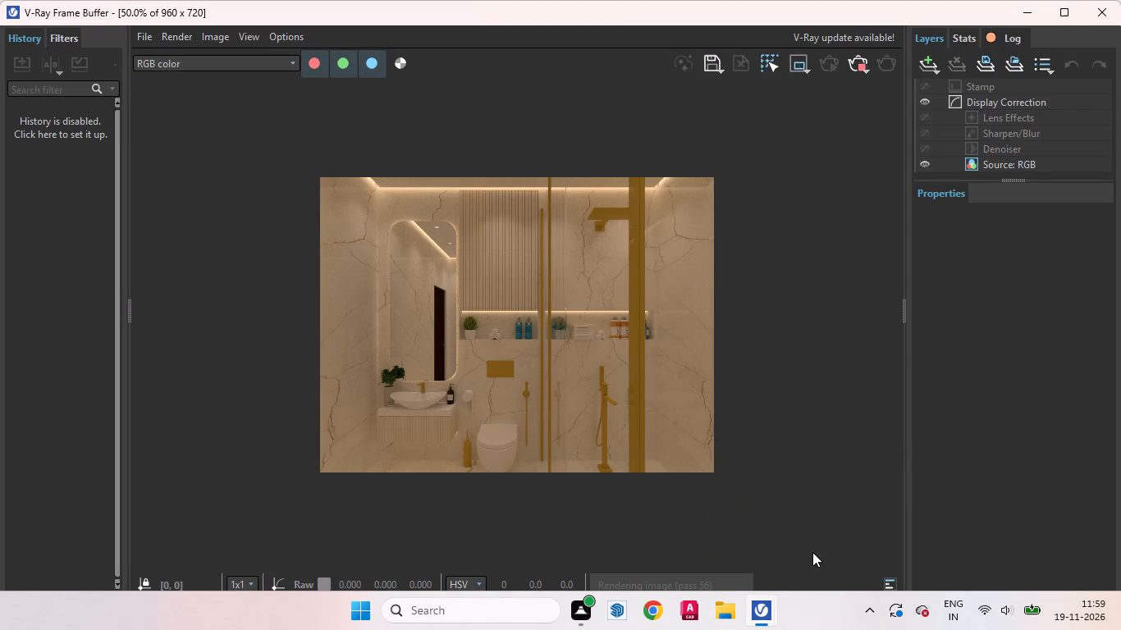
click(890, 582)
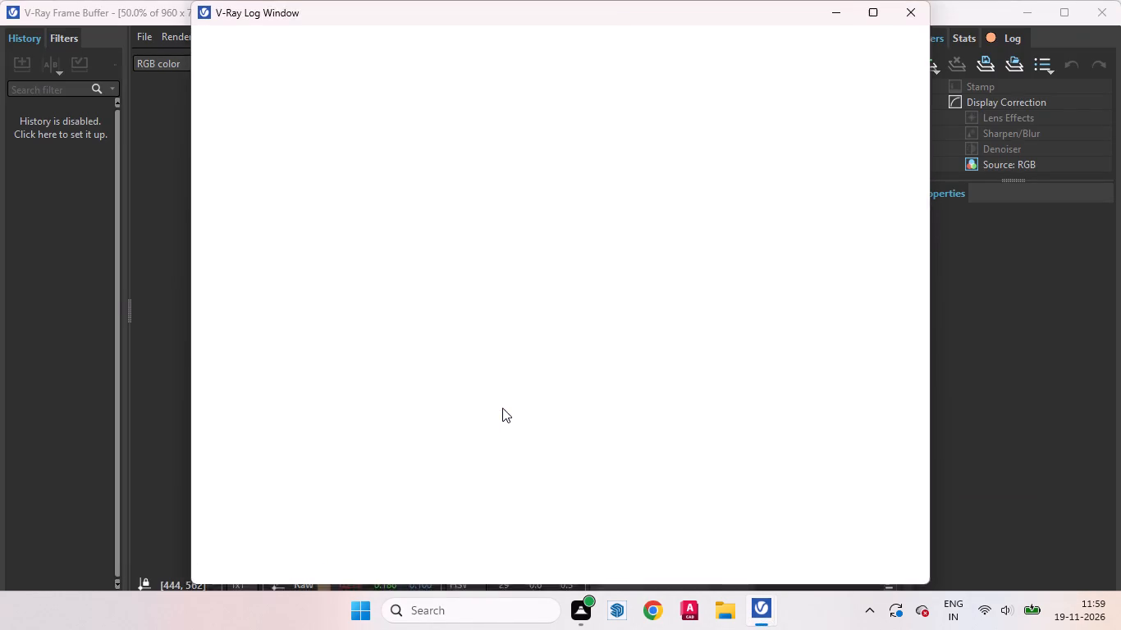
scroll(502, 405, down, 5)
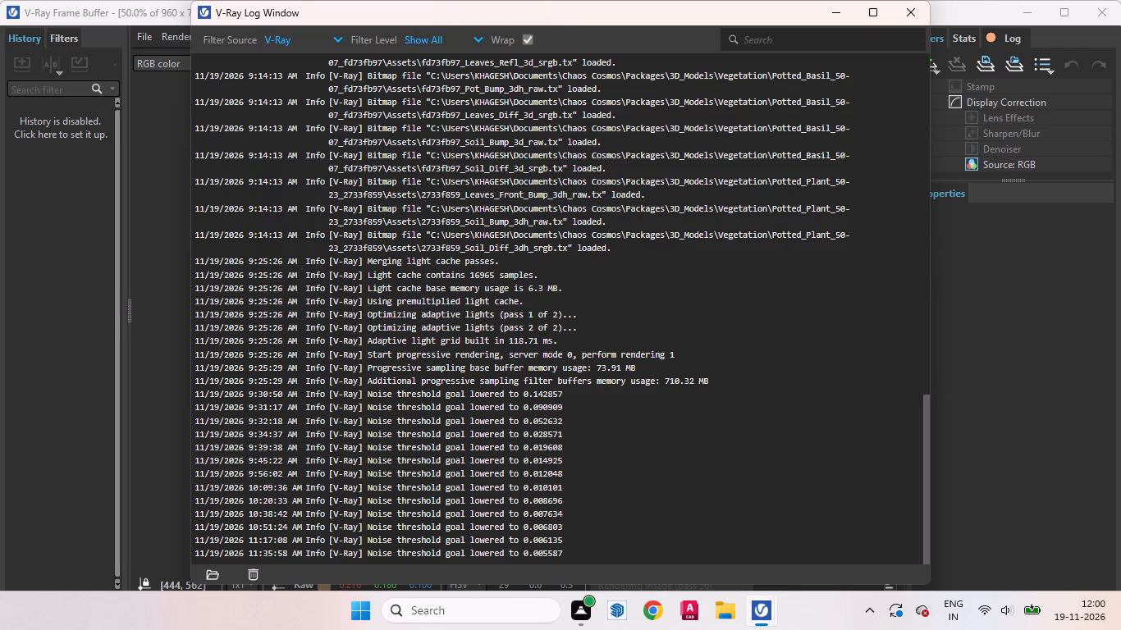
scroll(506, 441, down, 4)
click(899, 11)
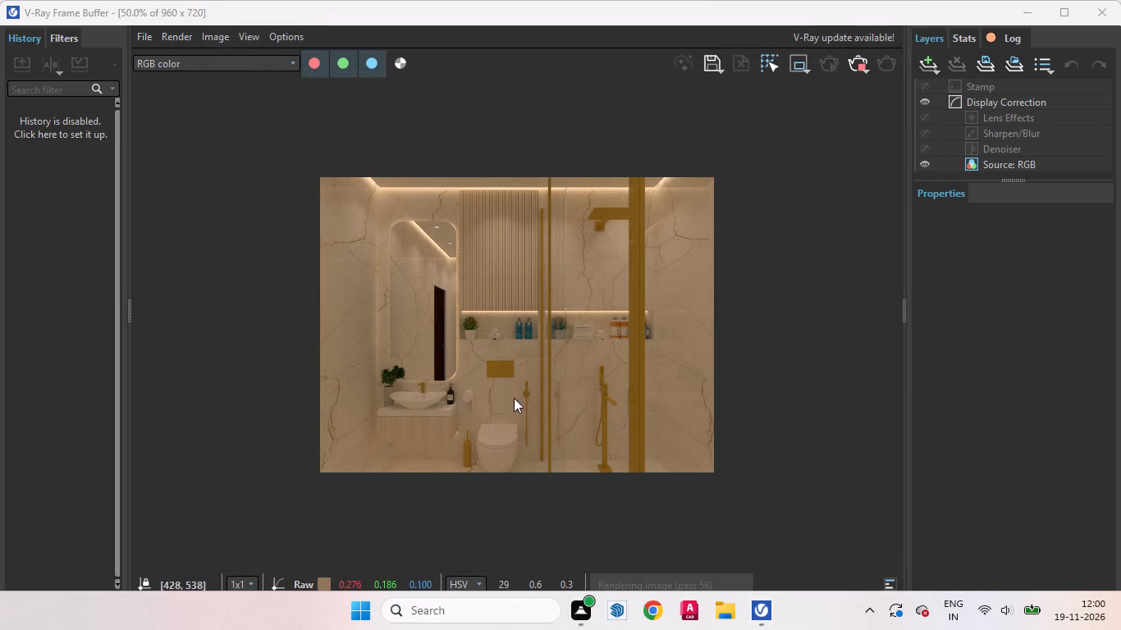
scroll(407, 390, up, 1)
scroll(488, 330, up, 2)
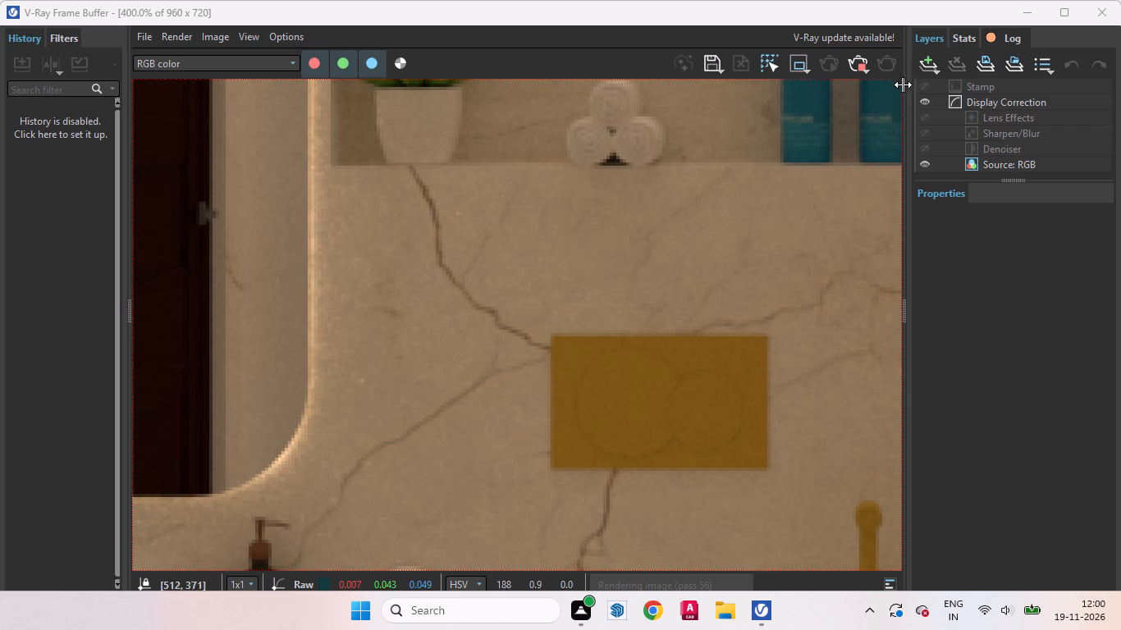
scroll(731, 199, down, 2)
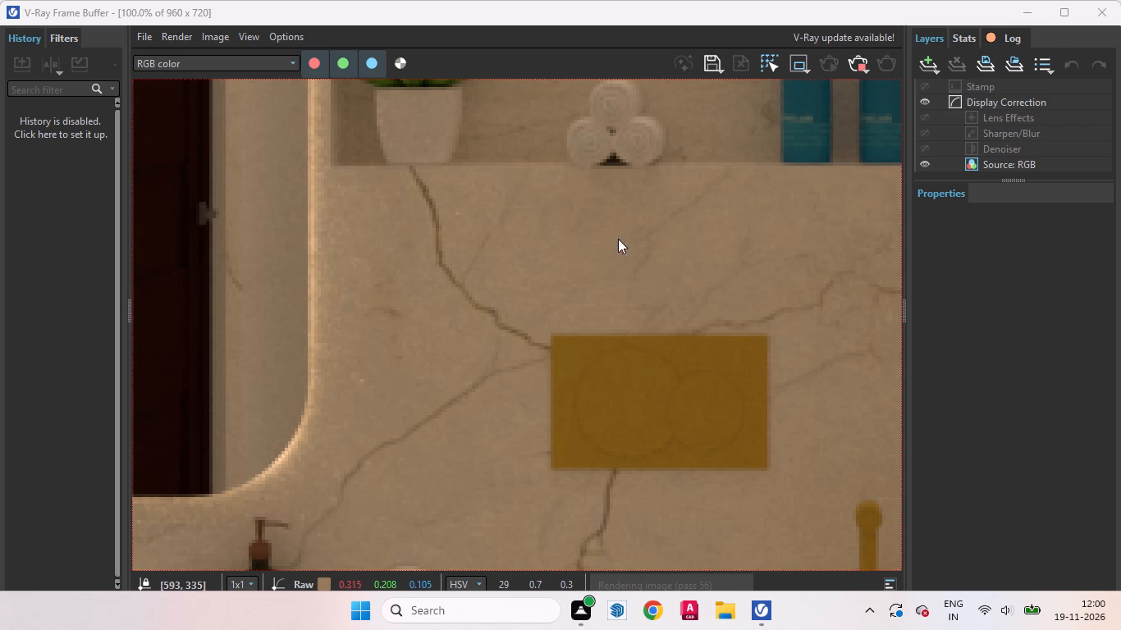
scroll(579, 256, down, 2)
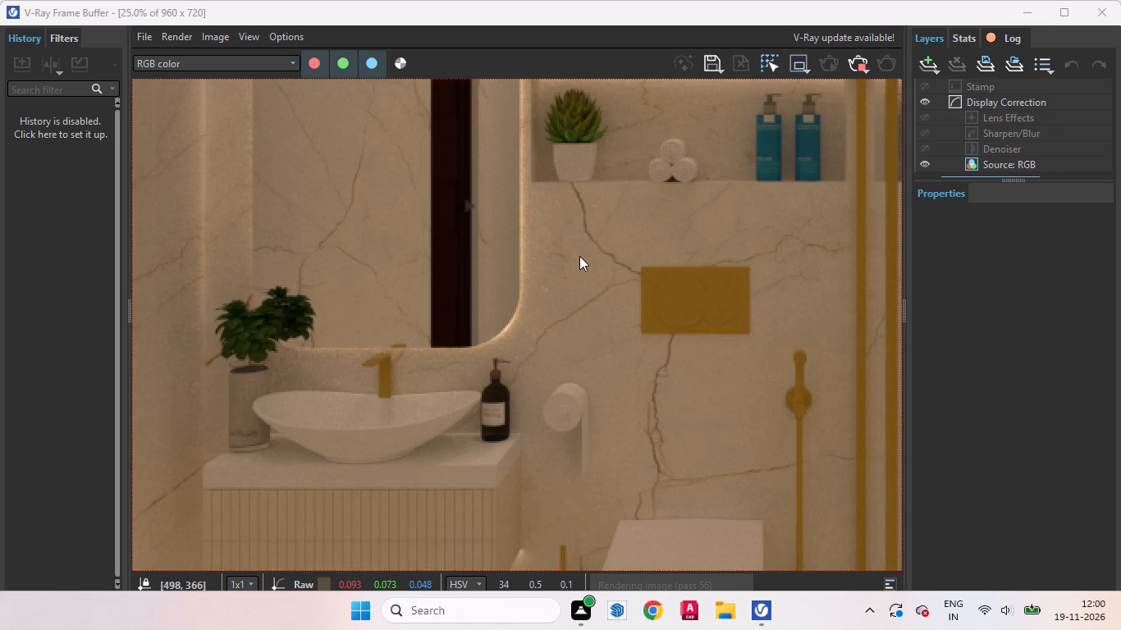
scroll(551, 286, up, 2)
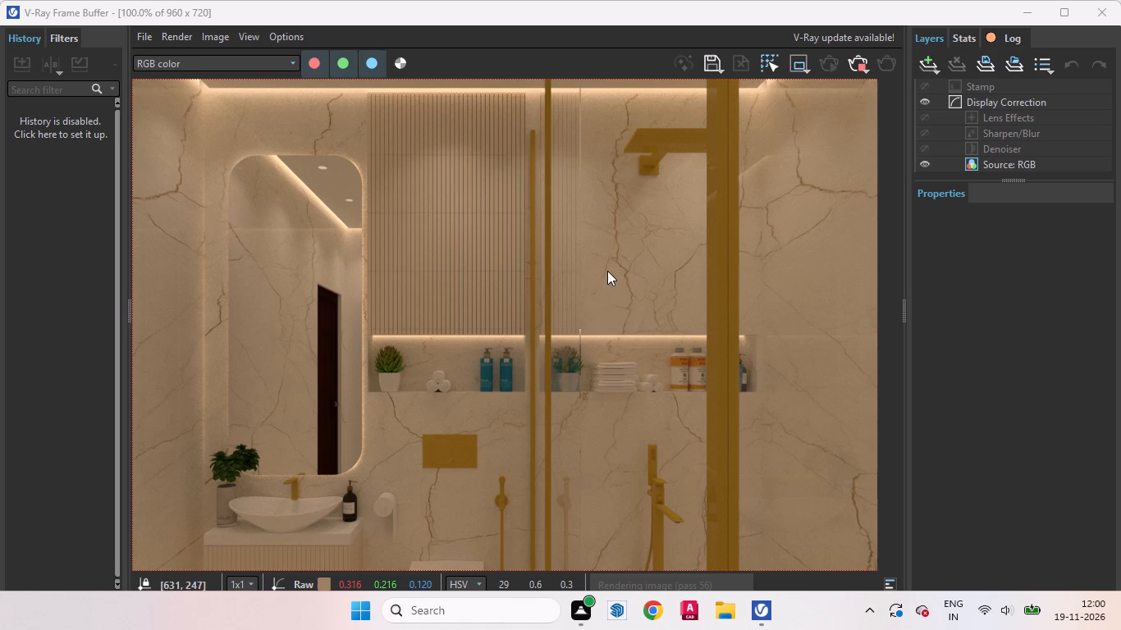
scroll(566, 262, down, 1)
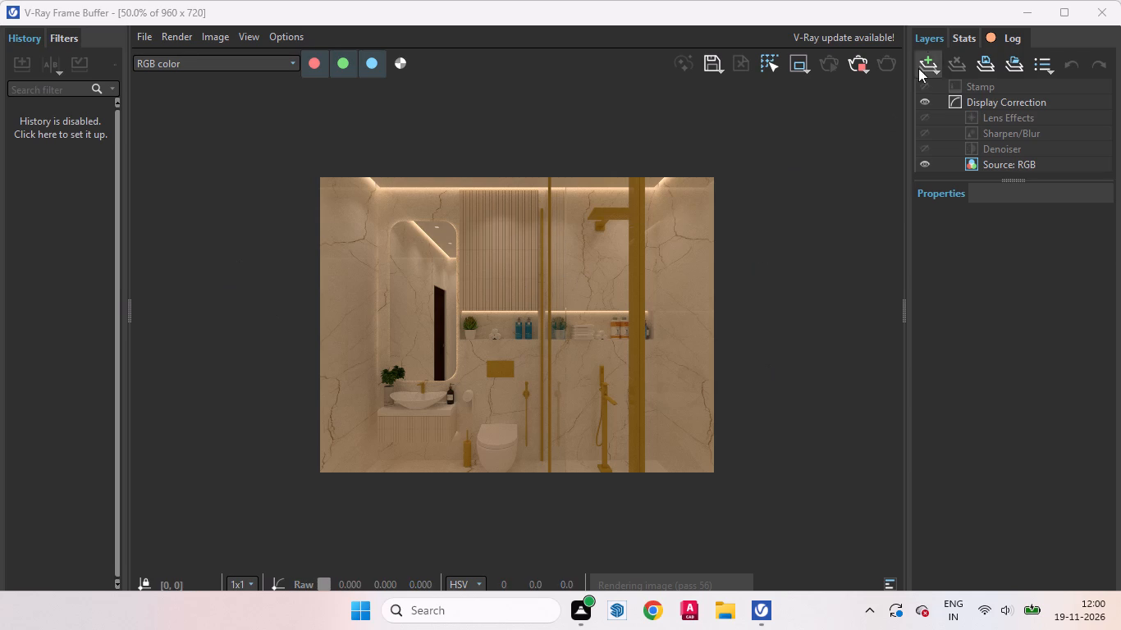
click(1029, 15)
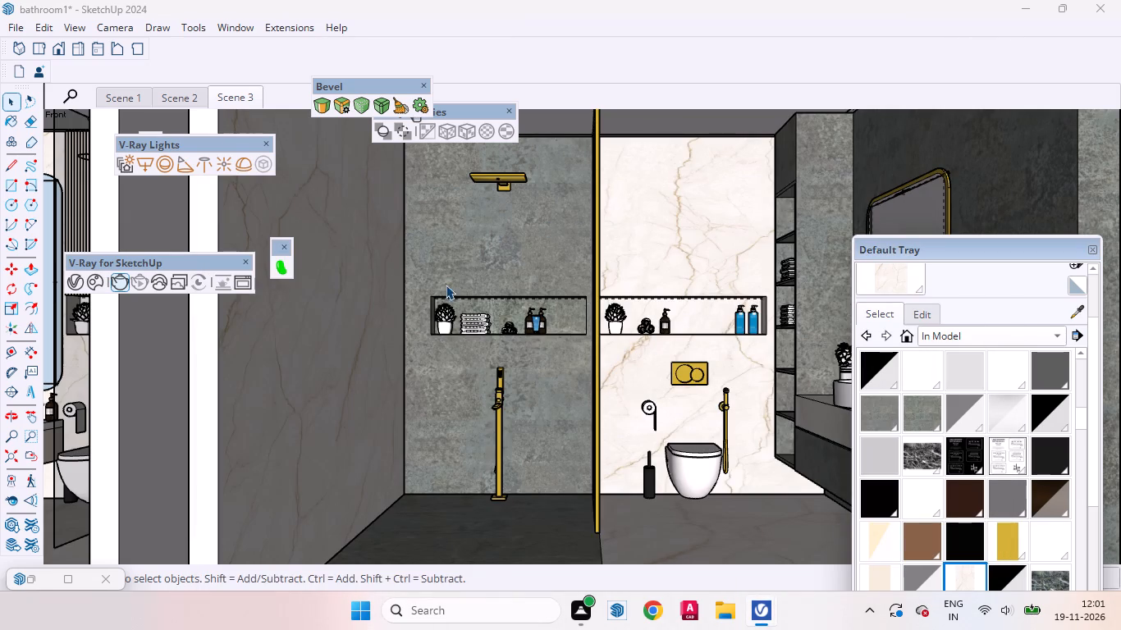
Examine the second bathroom's shower partition and the ceiling groove at the shower corner from several angles.
scroll(445, 301, down, 5)
scroll(441, 198, up, 2)
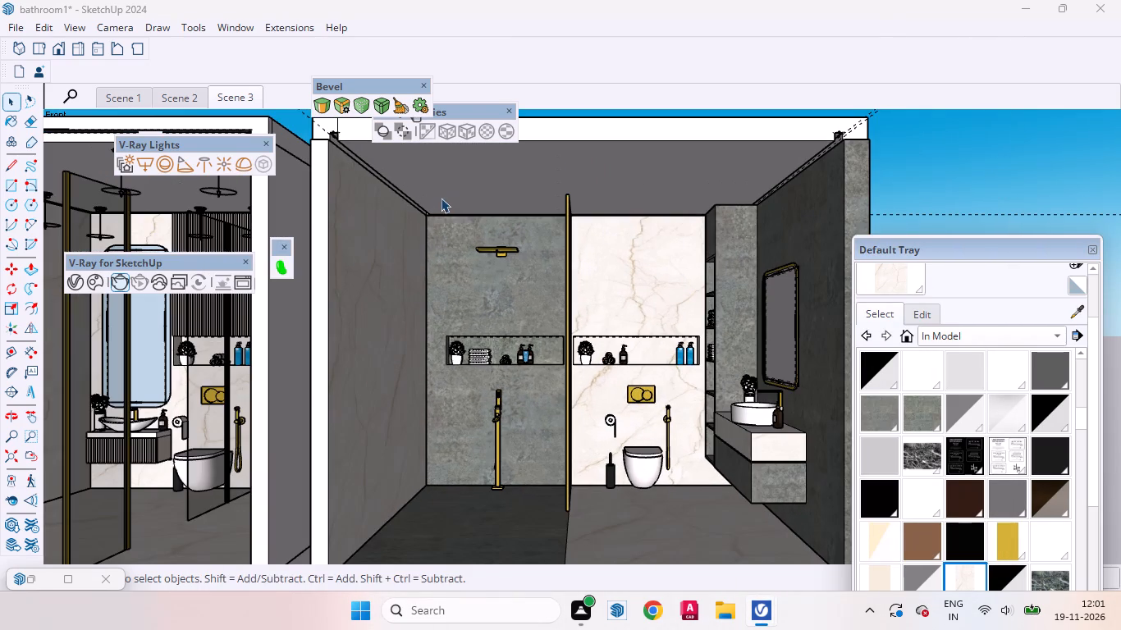
middle_drag(486, 245, 381, 283)
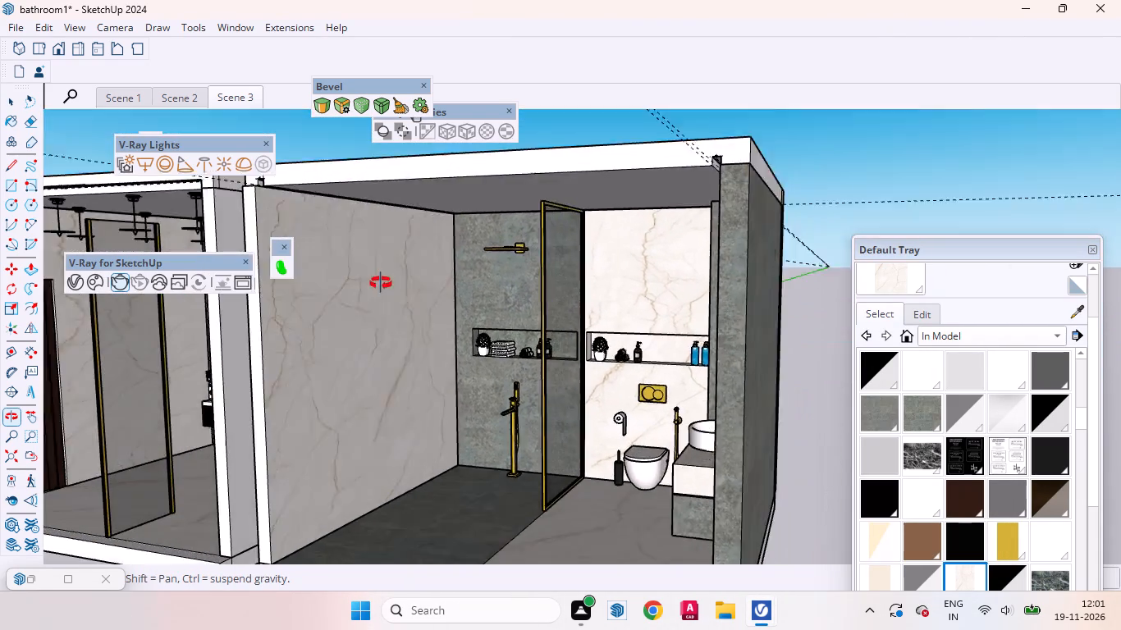
middle_drag(381, 283, 462, 172)
scroll(536, 409, down, 3)
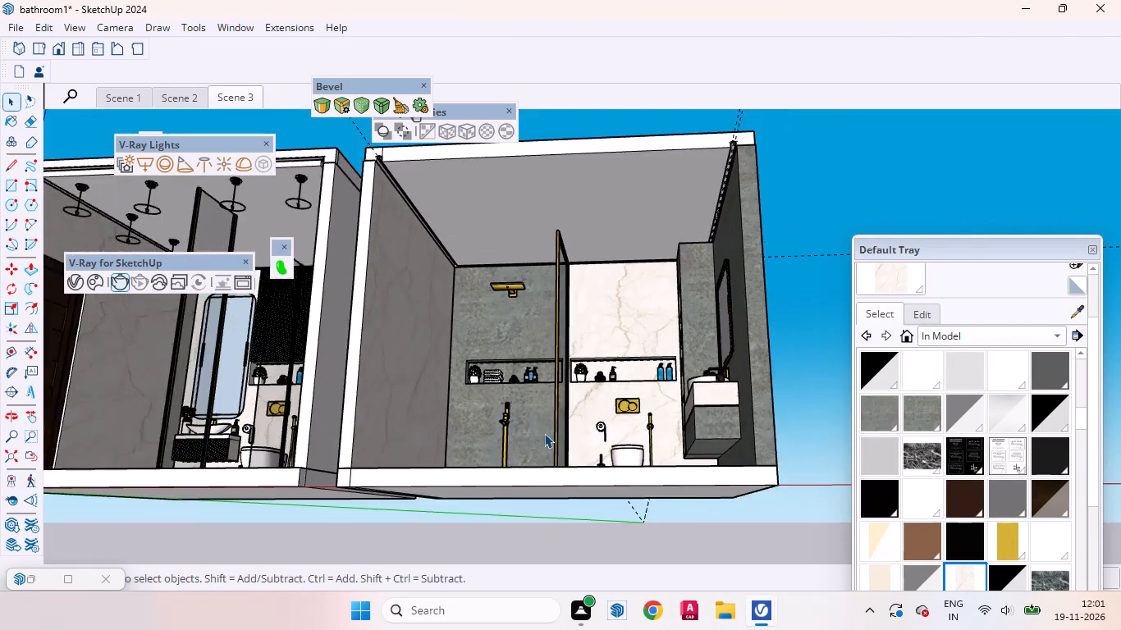
scroll(474, 219, up, 16)
middle_drag(474, 259, 474, 244)
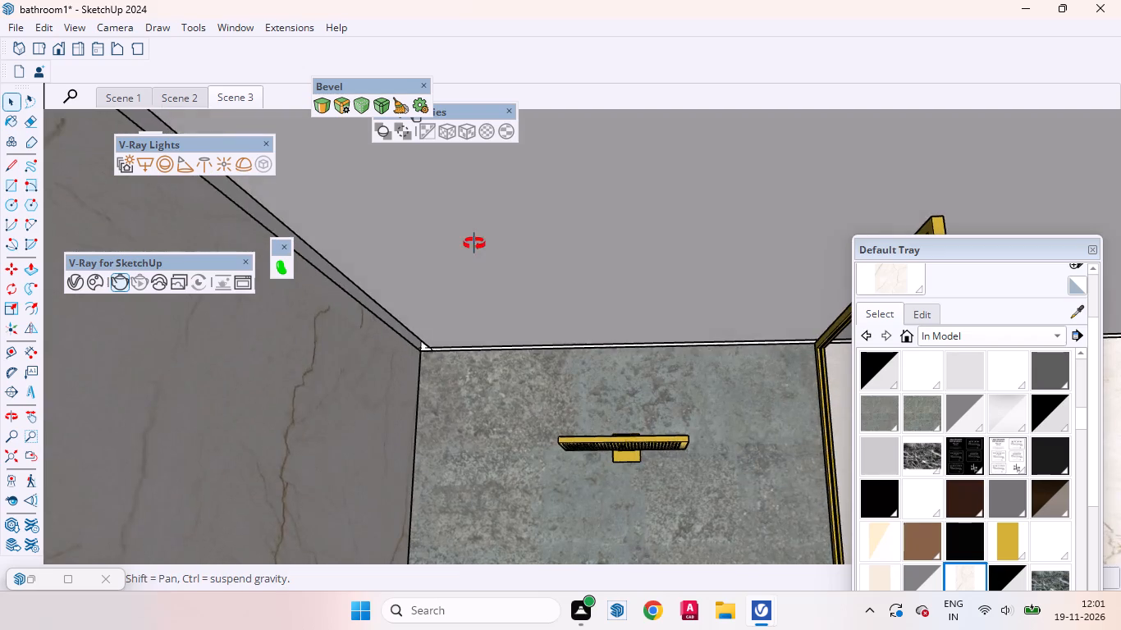
middle_drag(474, 244, 486, 211)
scroll(482, 219, up, 1)
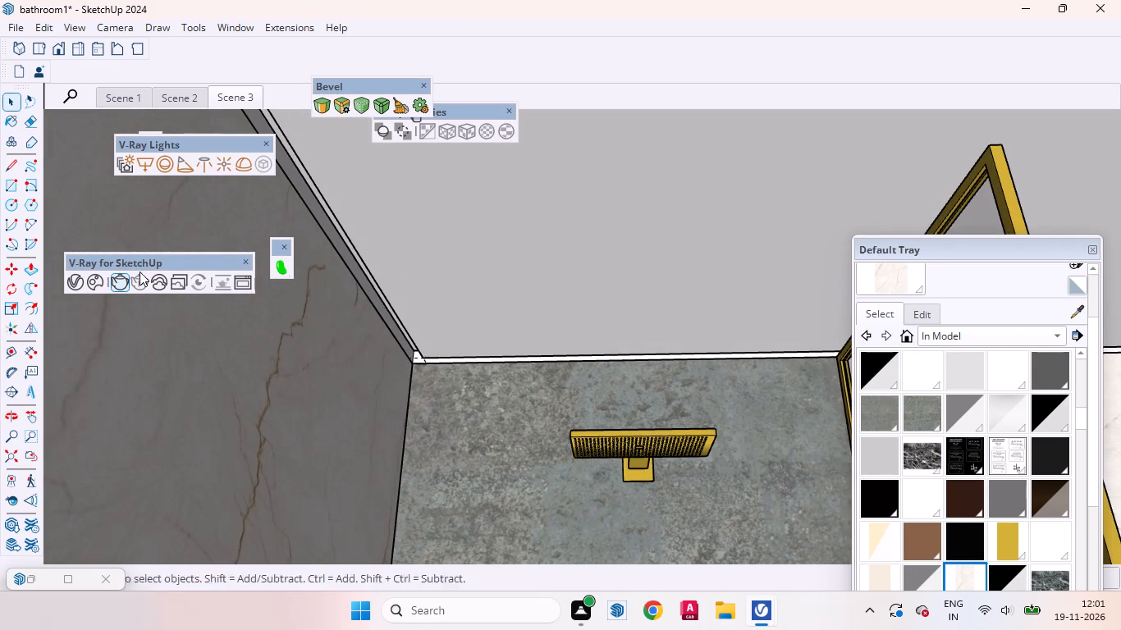
Set the intensity of Mesh Light#18, Mesh Light#19 and Mesh Light#20 to 90 in the V-Ray Asset Editor.
click(83, 273)
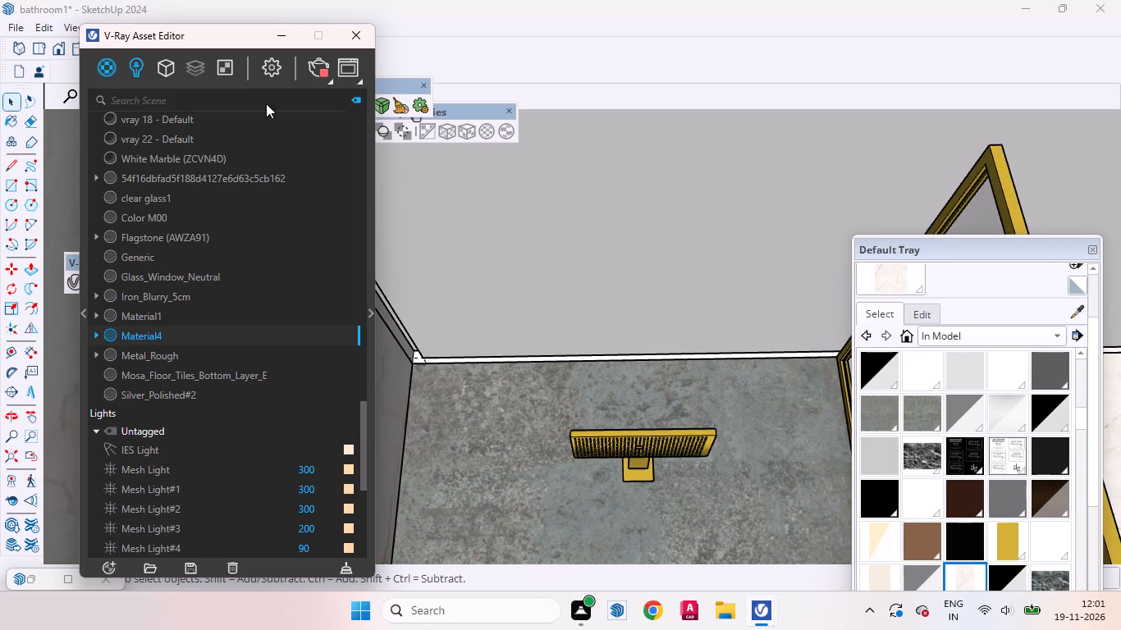
drag(197, 36, 460, 21)
scroll(461, 395, down, 5)
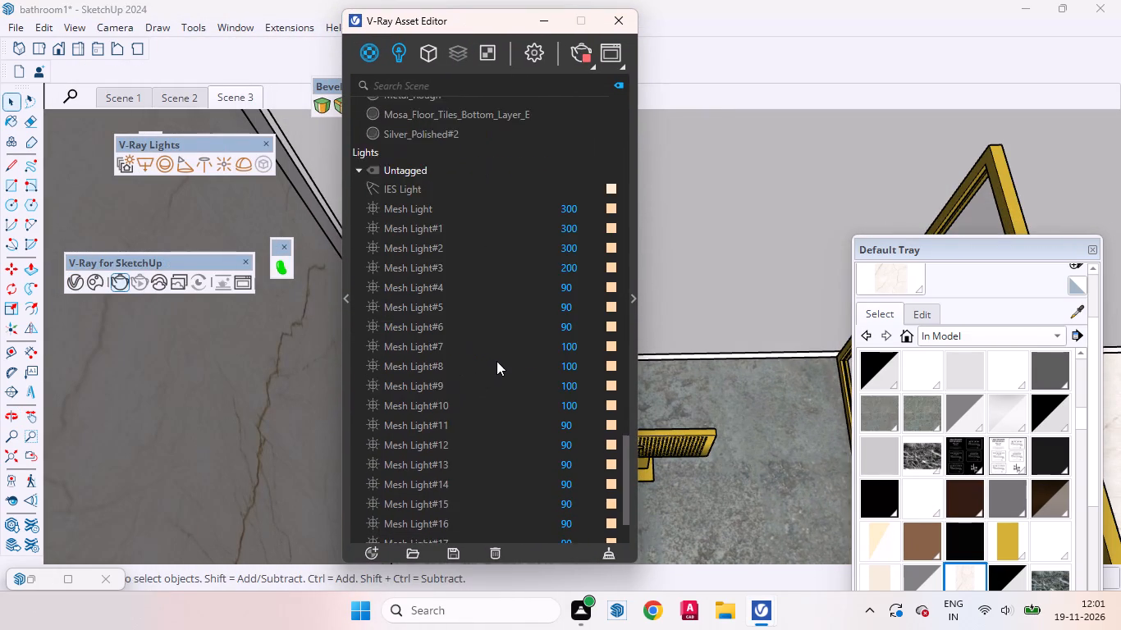
scroll(496, 361, down, 7)
scroll(506, 347, up, 1)
scroll(506, 347, down, 17)
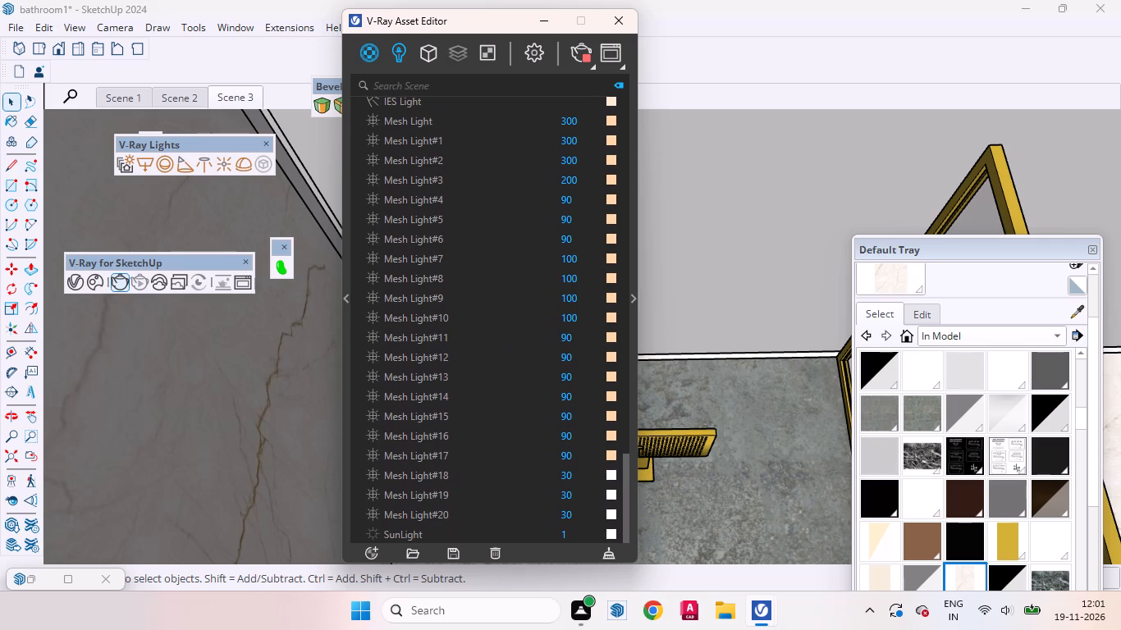
click(565, 472)
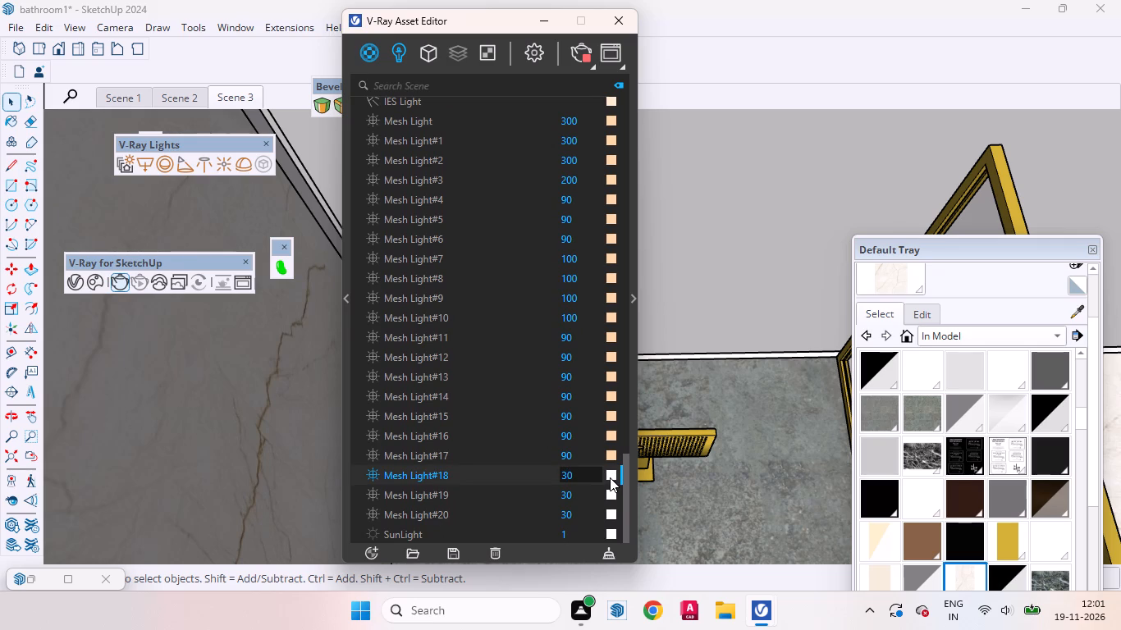
key(BackSpace)
key(9)
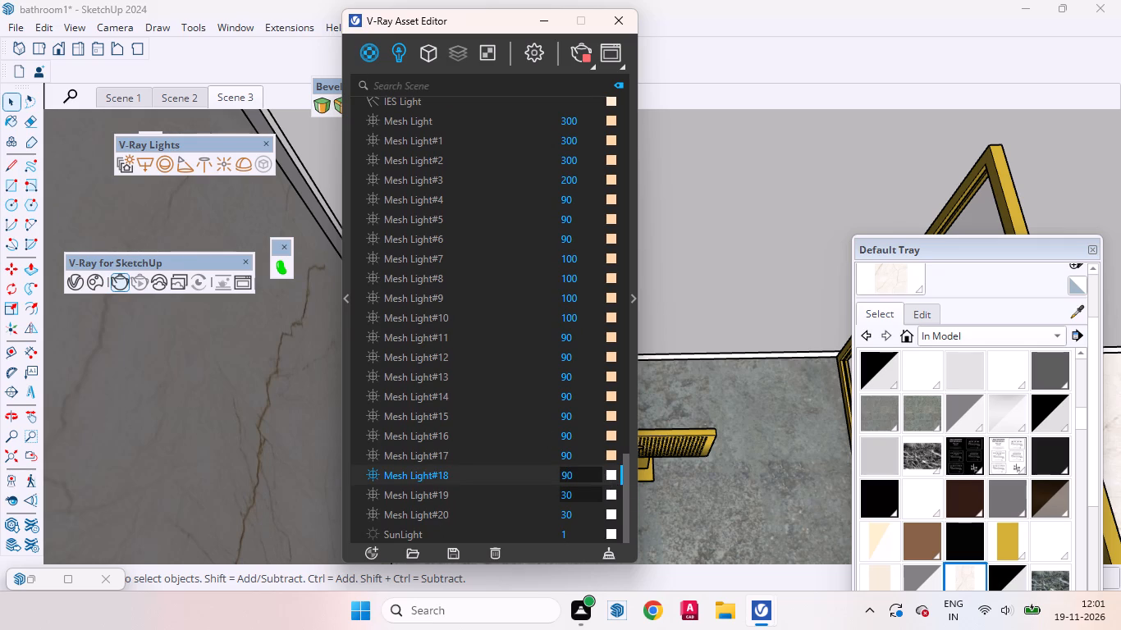
click(566, 495)
key(BackSpace)
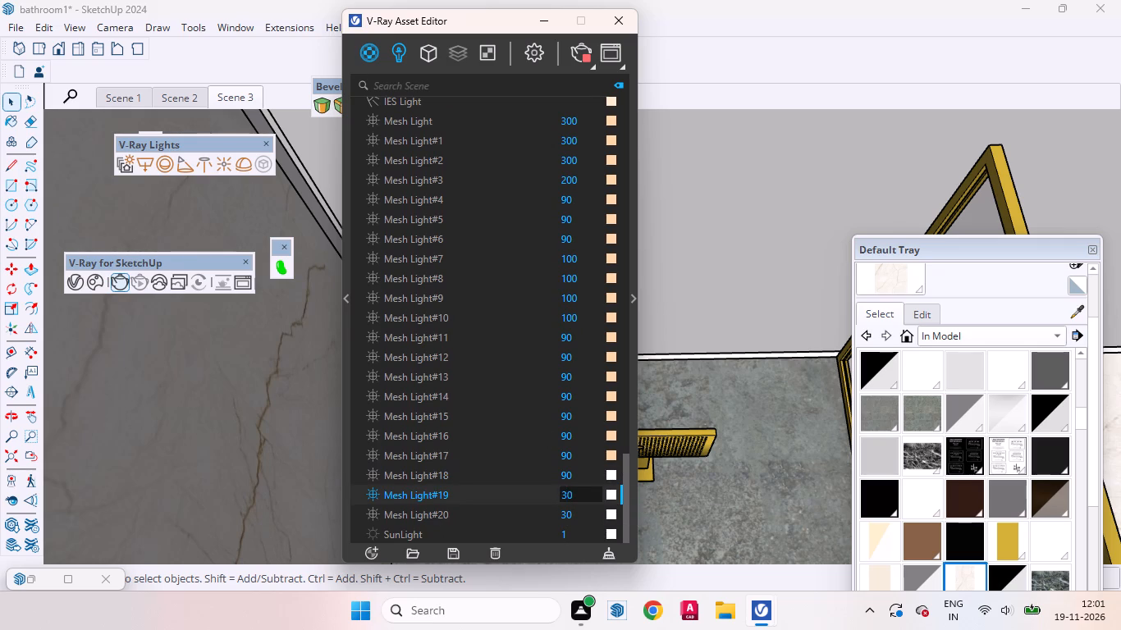
key(0)
key(BackSpace)
key(9)
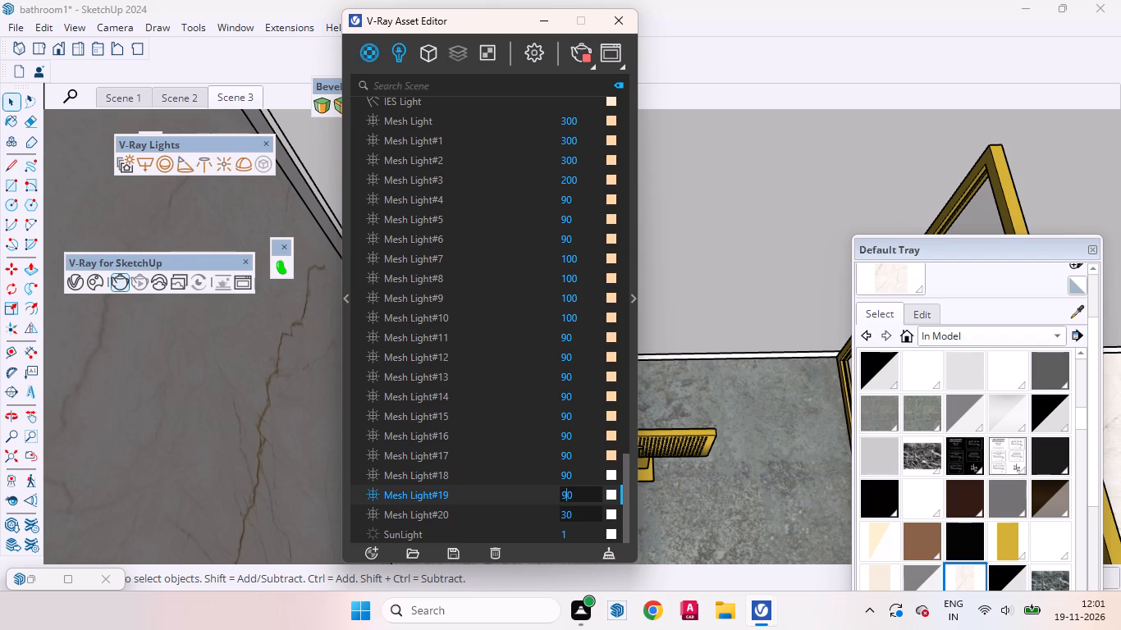
click(565, 514)
key(BackSpace)
key(9)
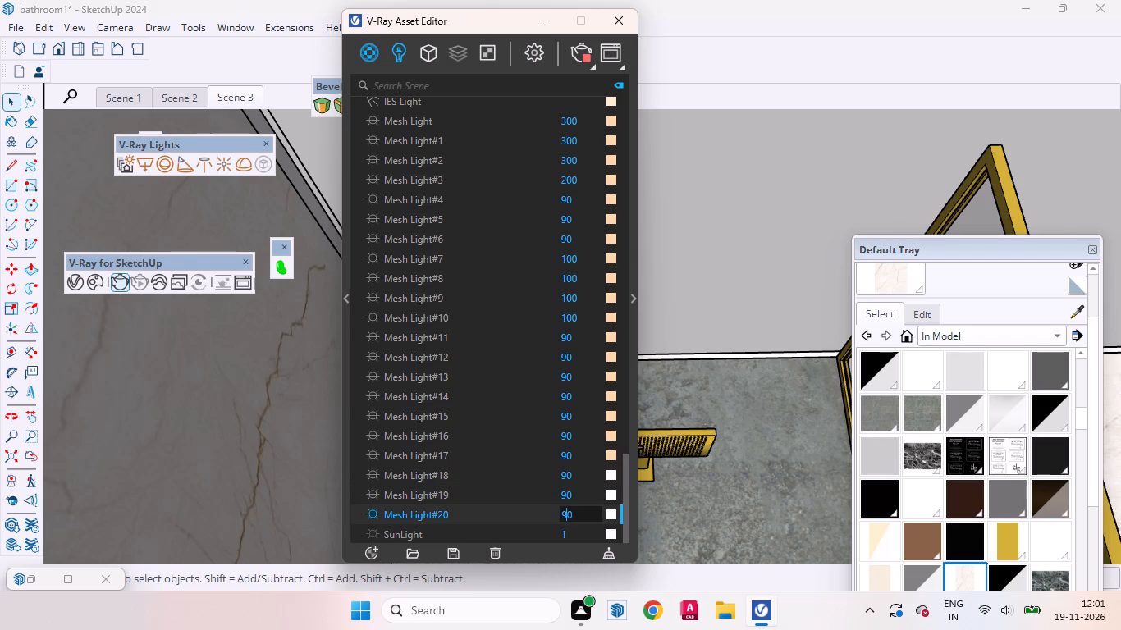
Copy the warm colour of Mesh Light#17 to Mesh Light#18, Mesh Light#19 and Mesh Light#20.
drag(610, 455, 611, 476)
drag(611, 477, 612, 496)
drag(611, 496, 611, 514)
Recall Scene 3, pan the view to bring in more of the vanity and mirror side, and update the scene with this framing.
click(240, 94)
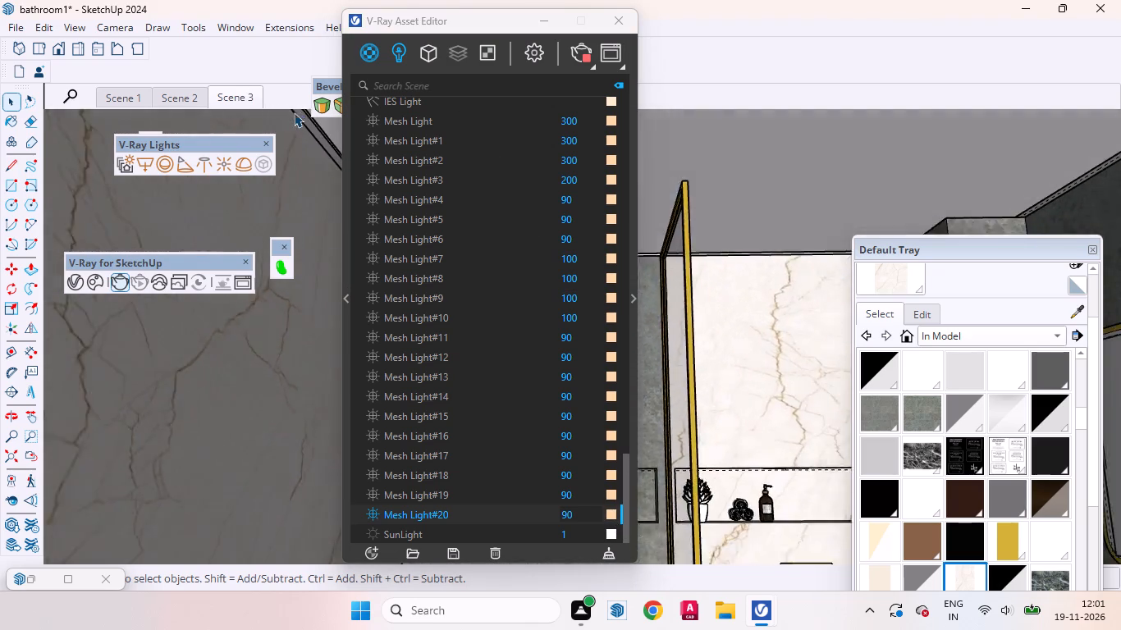
drag(477, 25, 477, 24)
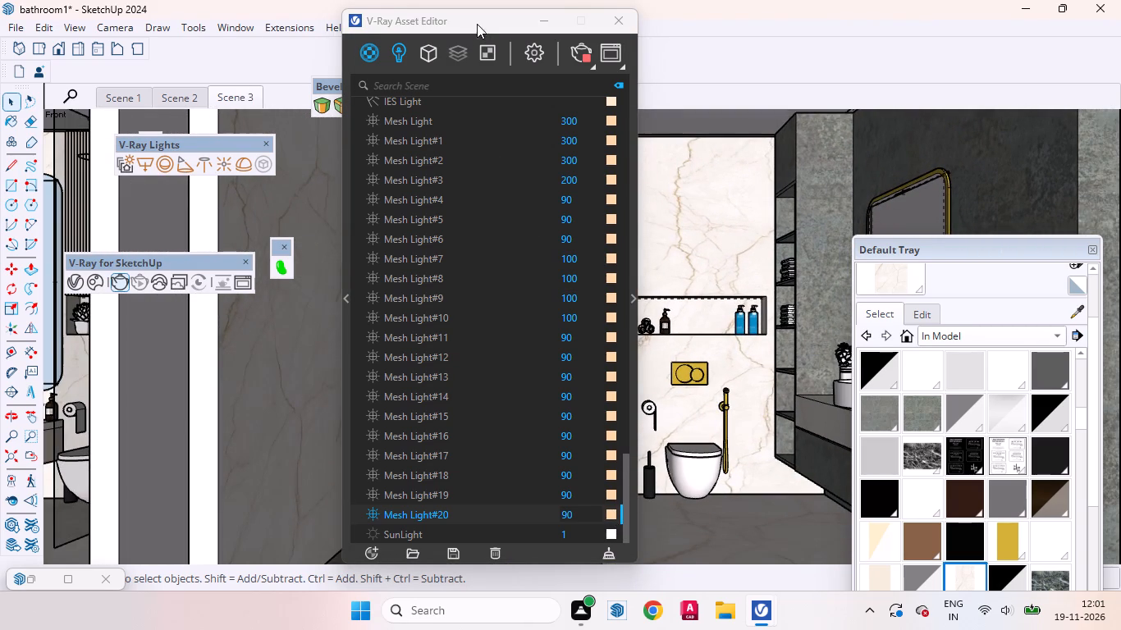
drag(477, 24, 226, 110)
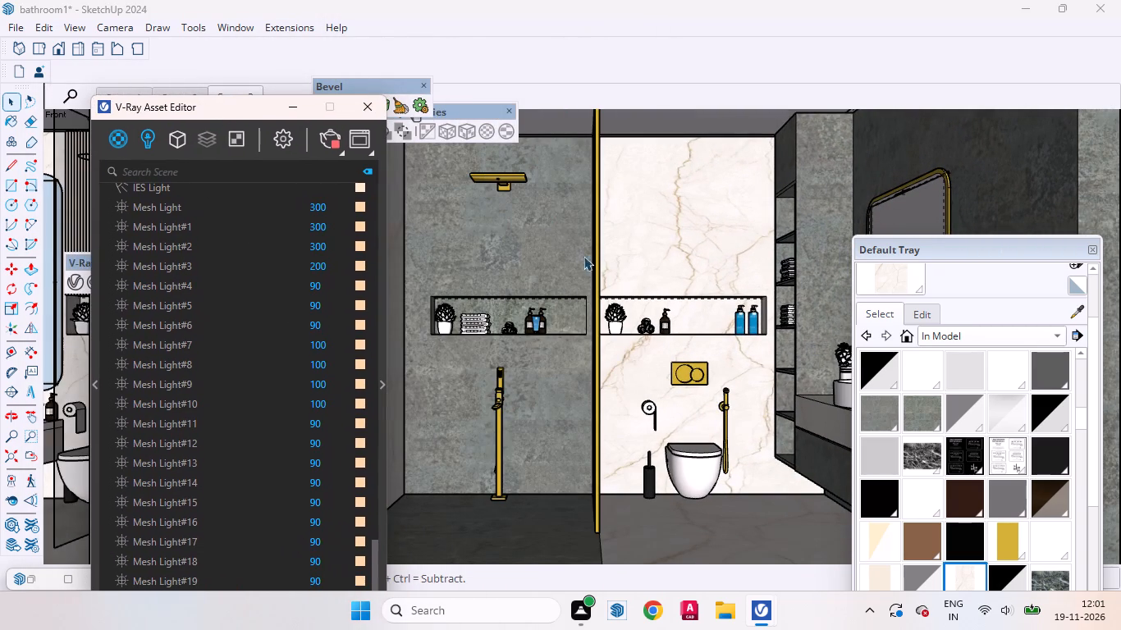
click(31, 418)
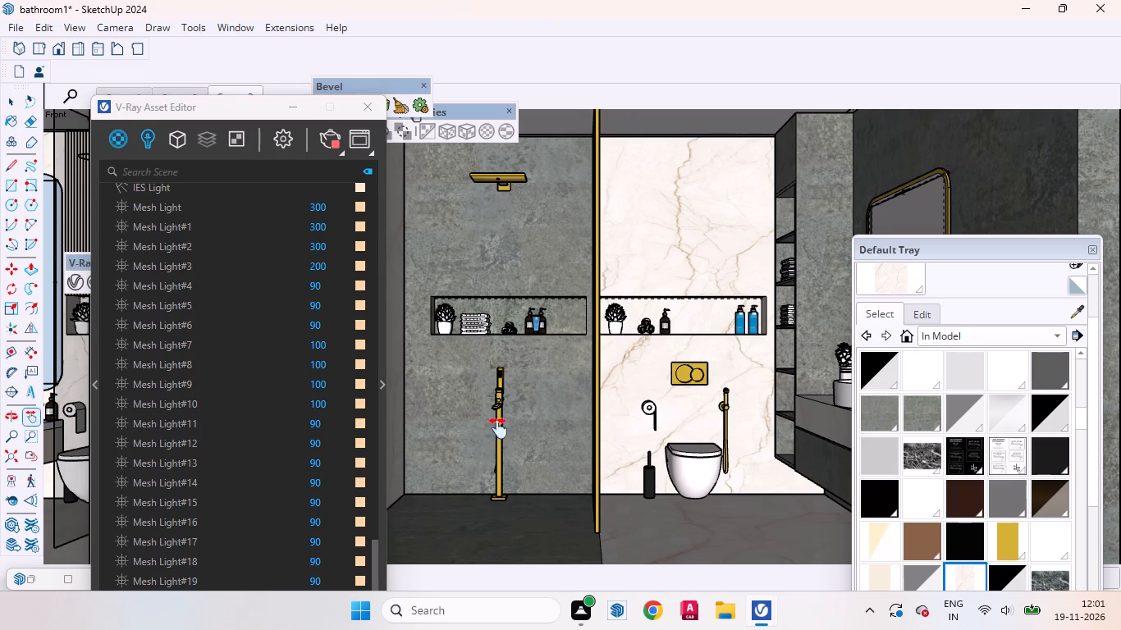
drag(547, 423, 502, 423)
middle_drag(502, 423, 489, 423)
drag(489, 423, 504, 425)
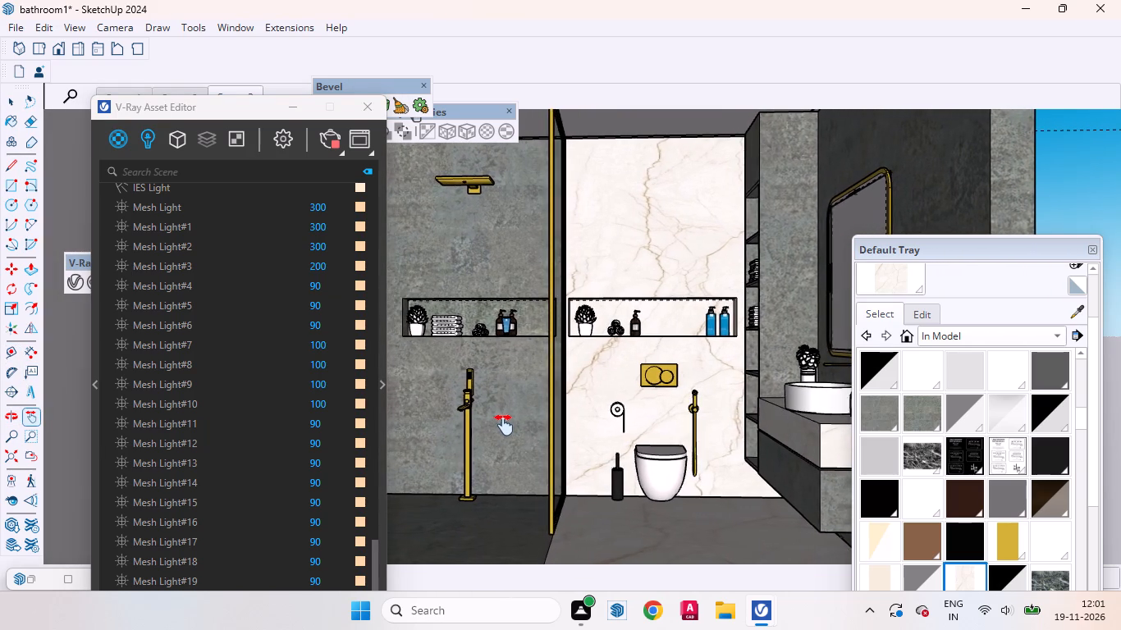
drag(504, 425, 513, 425)
drag(243, 115, 817, 210)
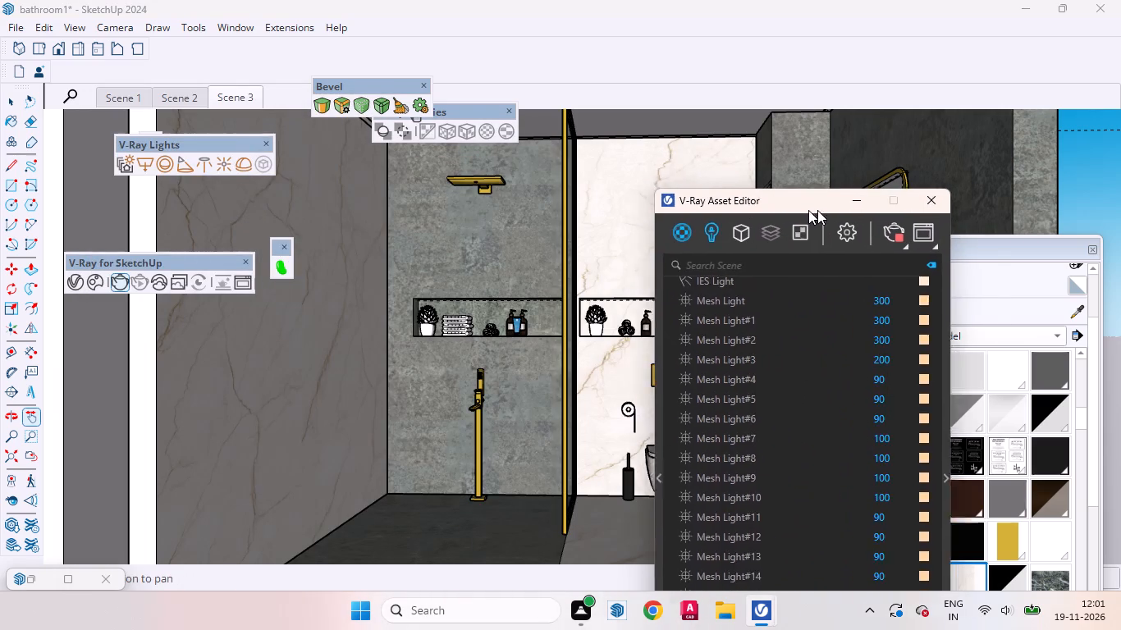
drag(817, 210, 854, 212)
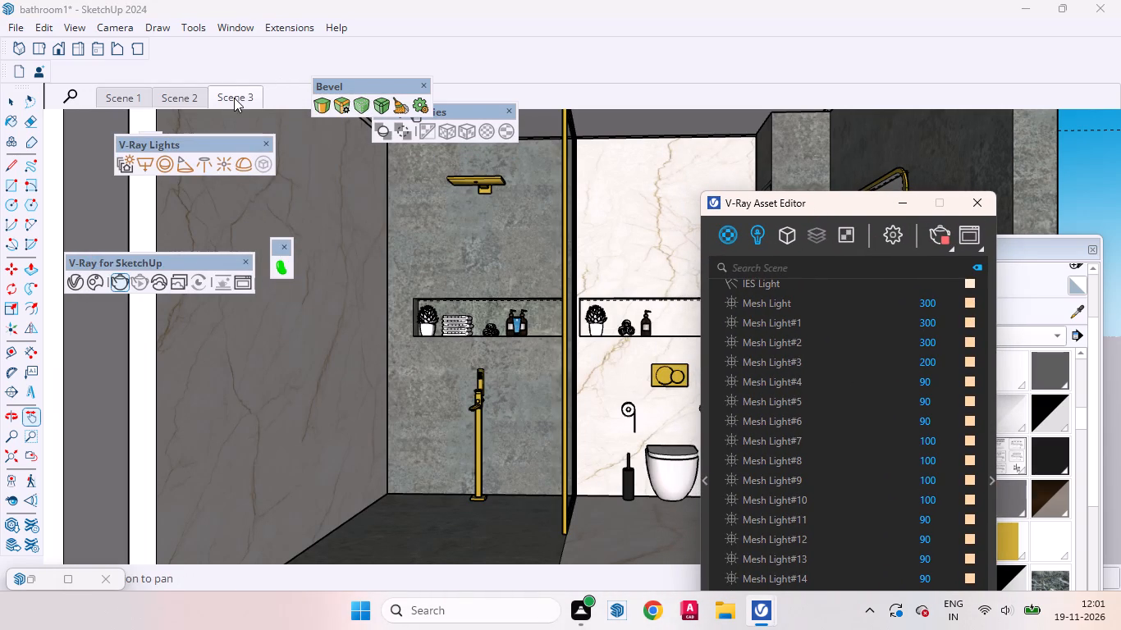
right_click(234, 98)
click(275, 171)
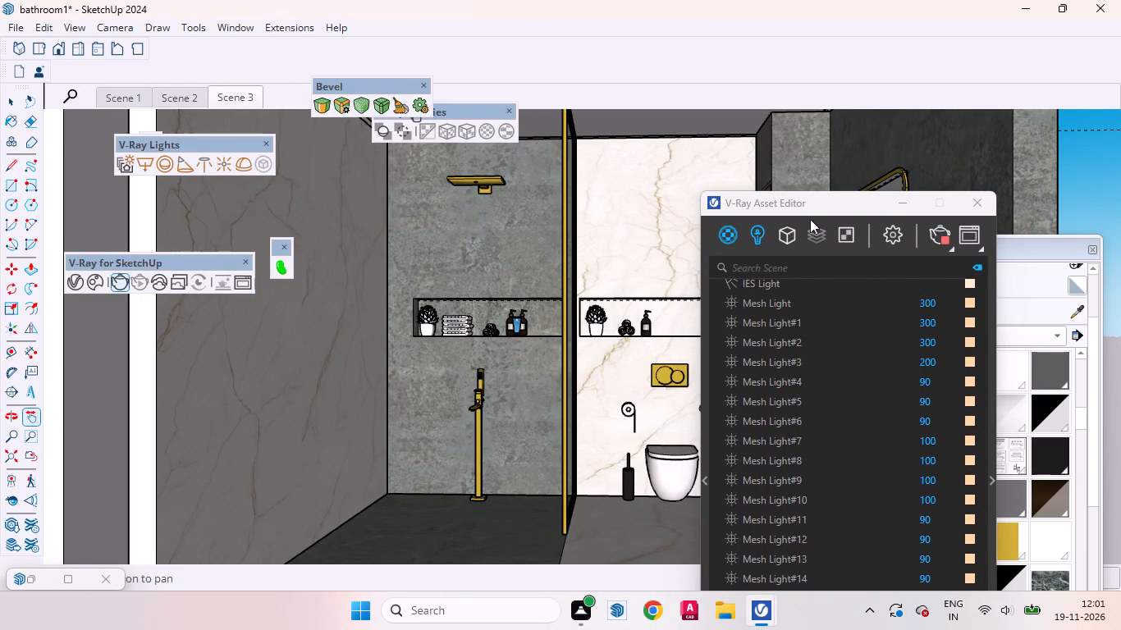
Switch to the Scene 2 camera view of the first bathroom and return to the Select tool.
drag(842, 212, 810, 164)
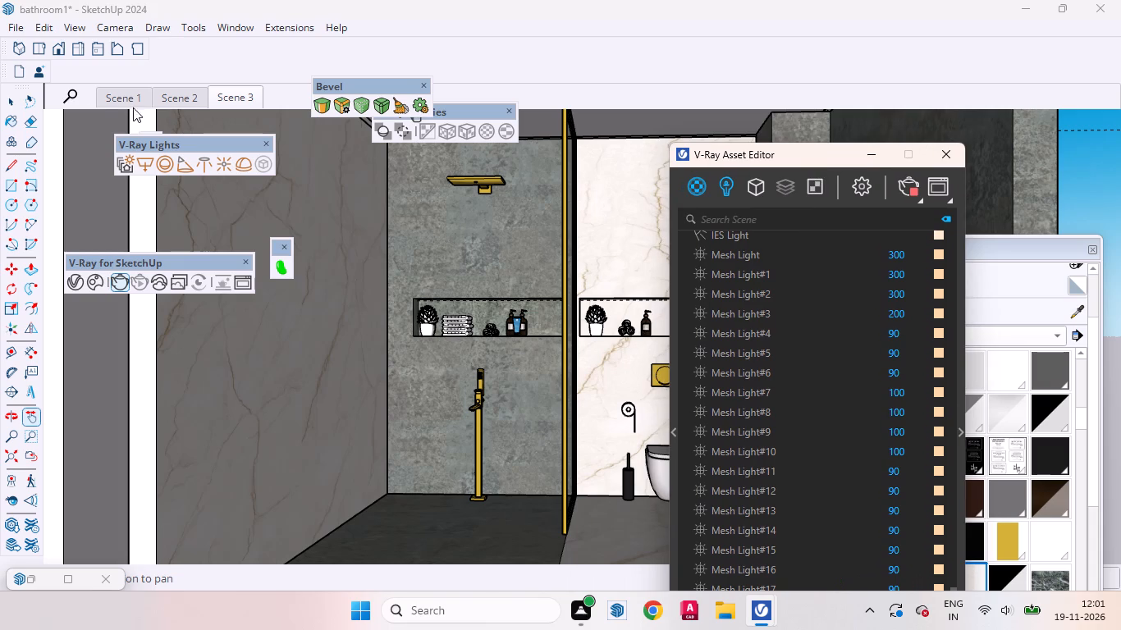
click(181, 102)
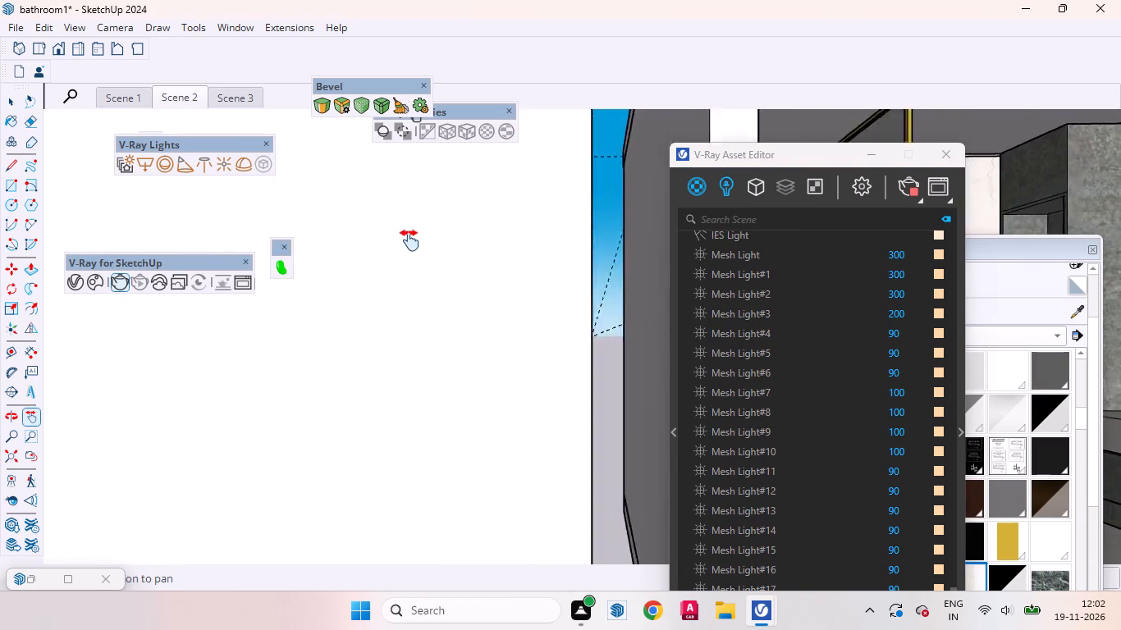
click(7, 97)
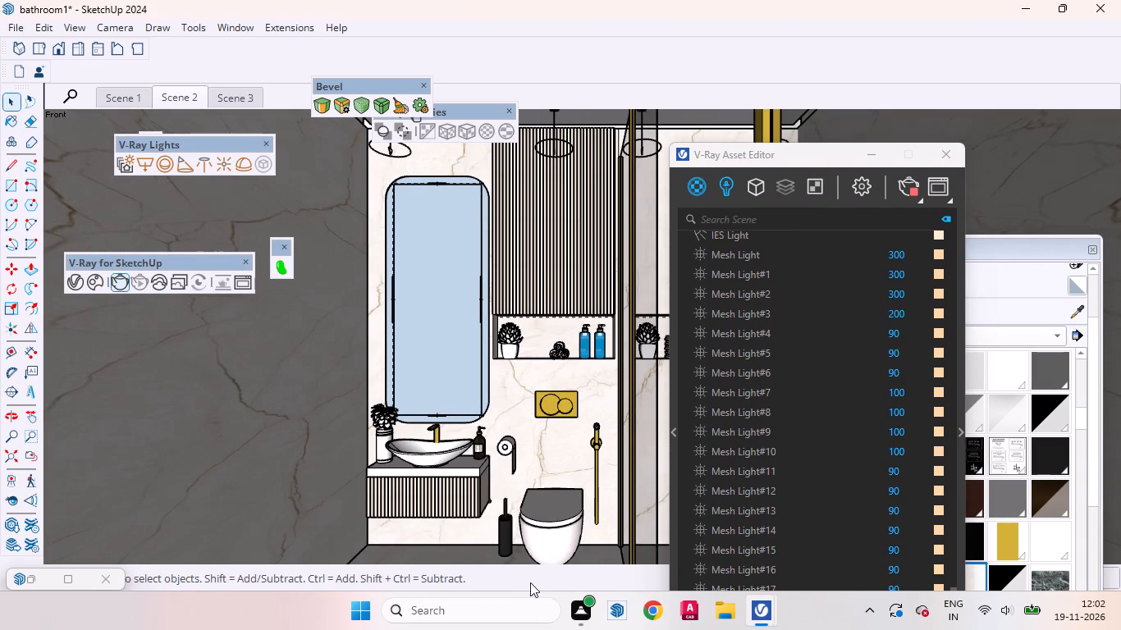
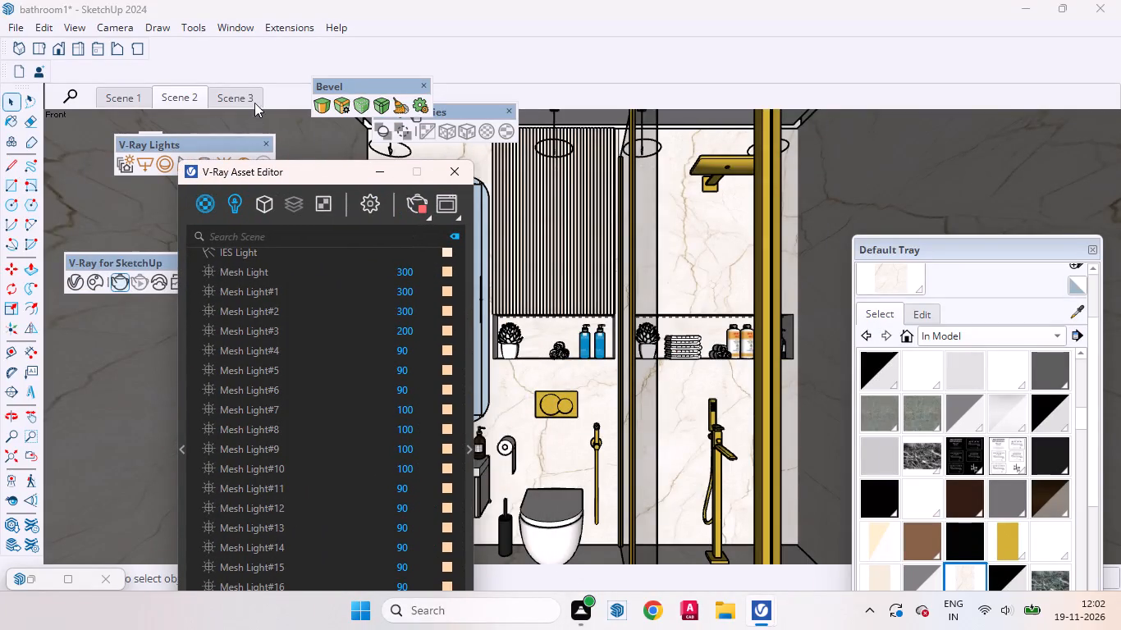
Switch the model view to Scene 3.
click(245, 98)
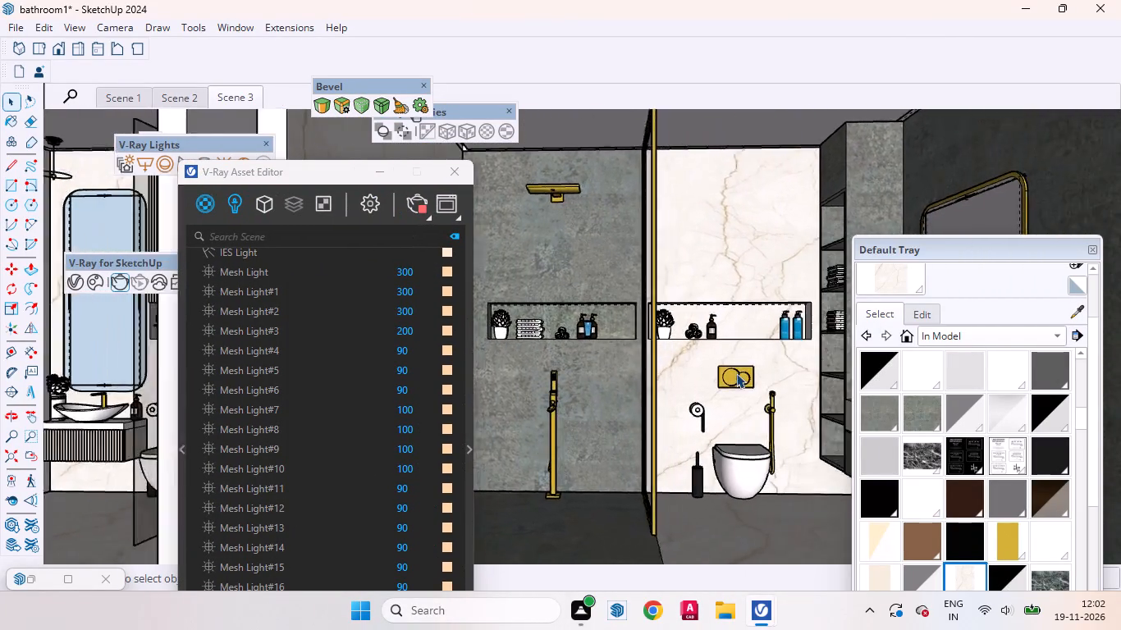
click(711, 527)
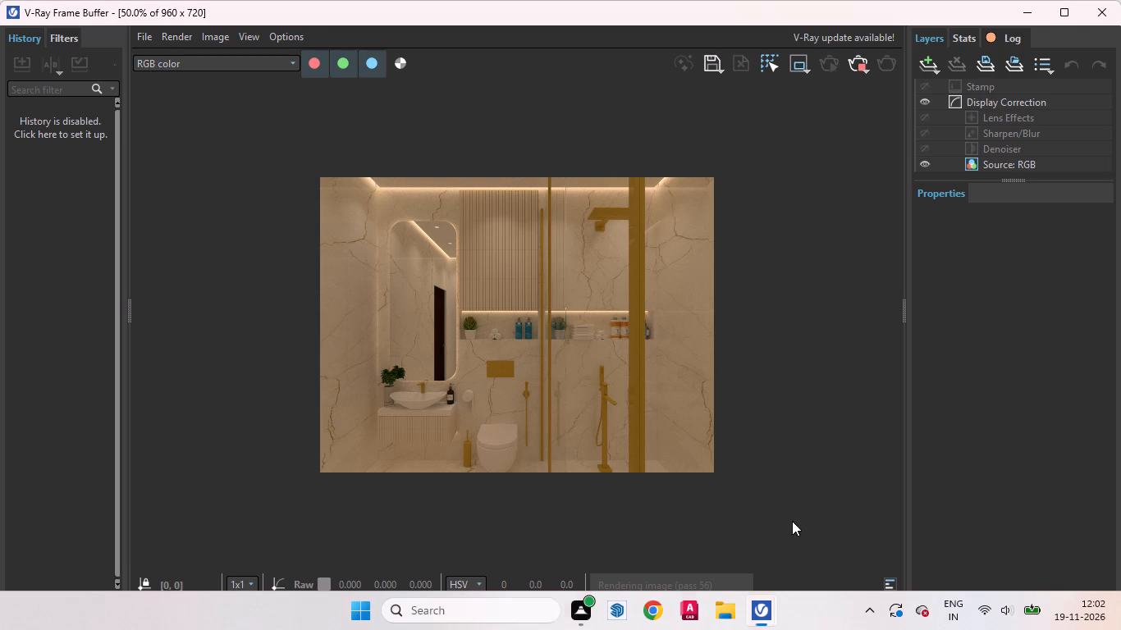
Review the render progress messages in the V-Ray log, especially the latest noise threshold entries.
scroll(377, 318, up, 1)
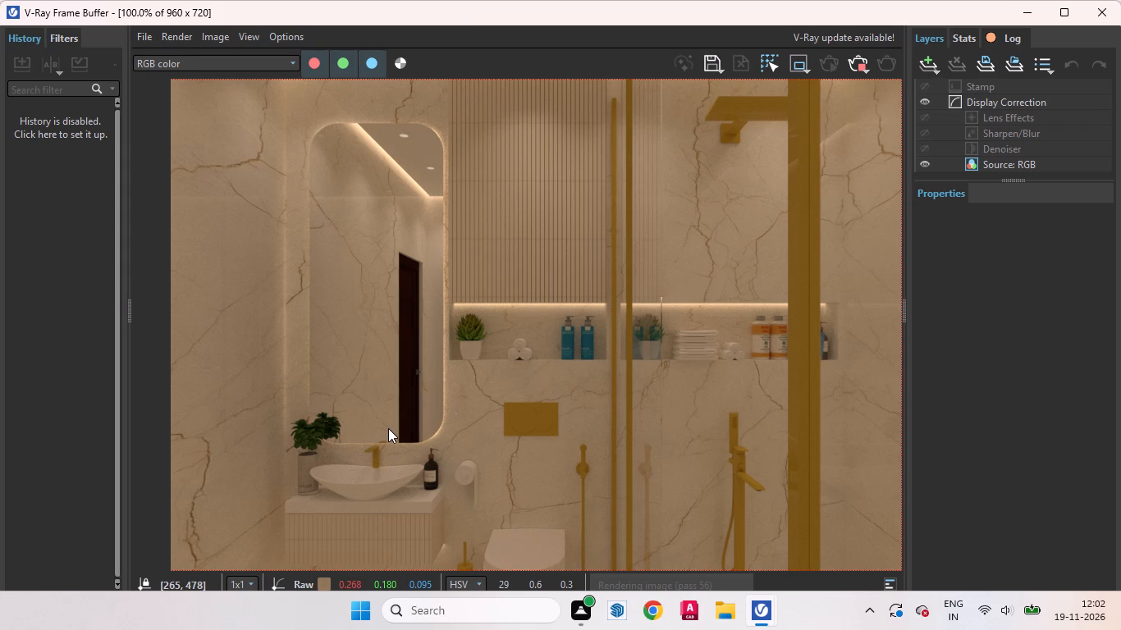
scroll(694, 363, down, 1)
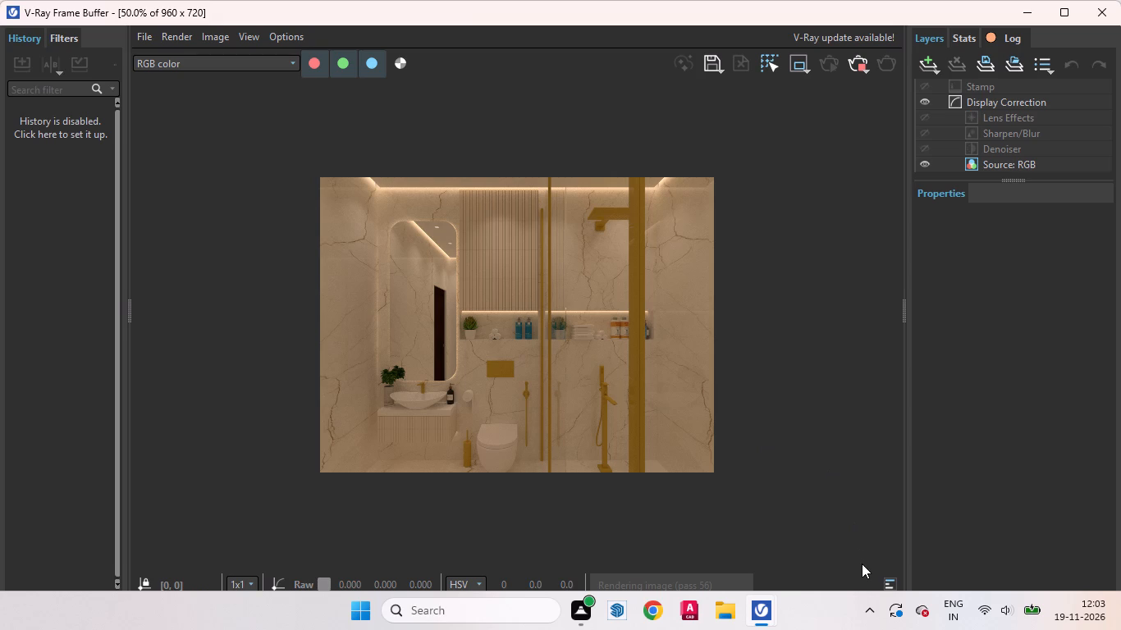
click(888, 582)
scroll(599, 460, down, 4)
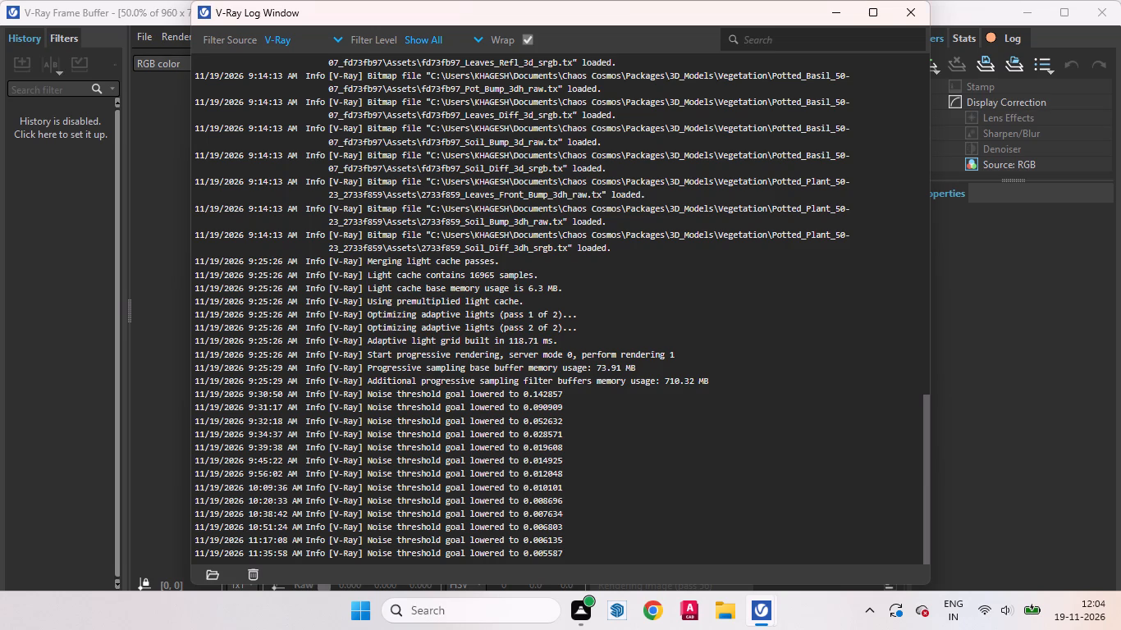
drag(570, 553, 617, 468)
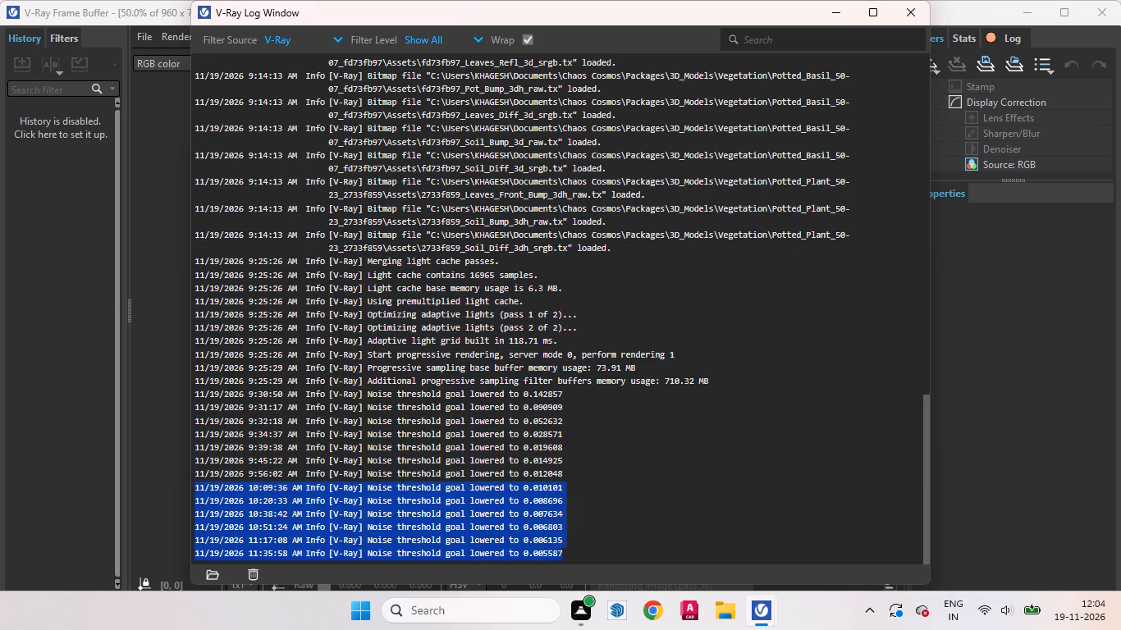
drag(617, 468, 673, 477)
click(735, 474)
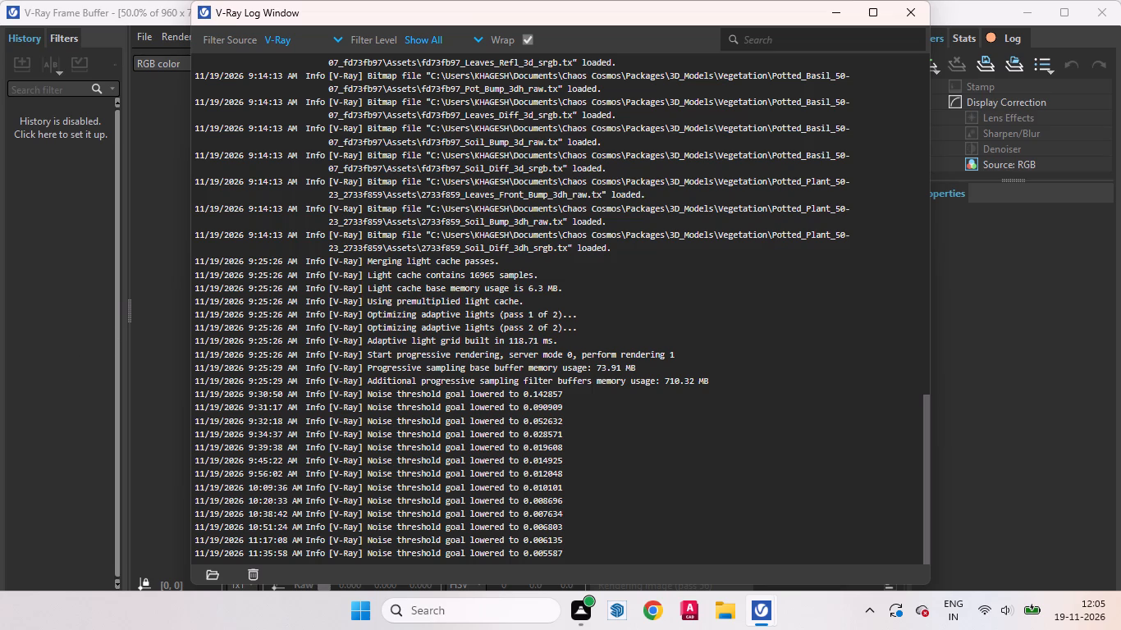
scroll(511, 383, down, 6)
click(904, 12)
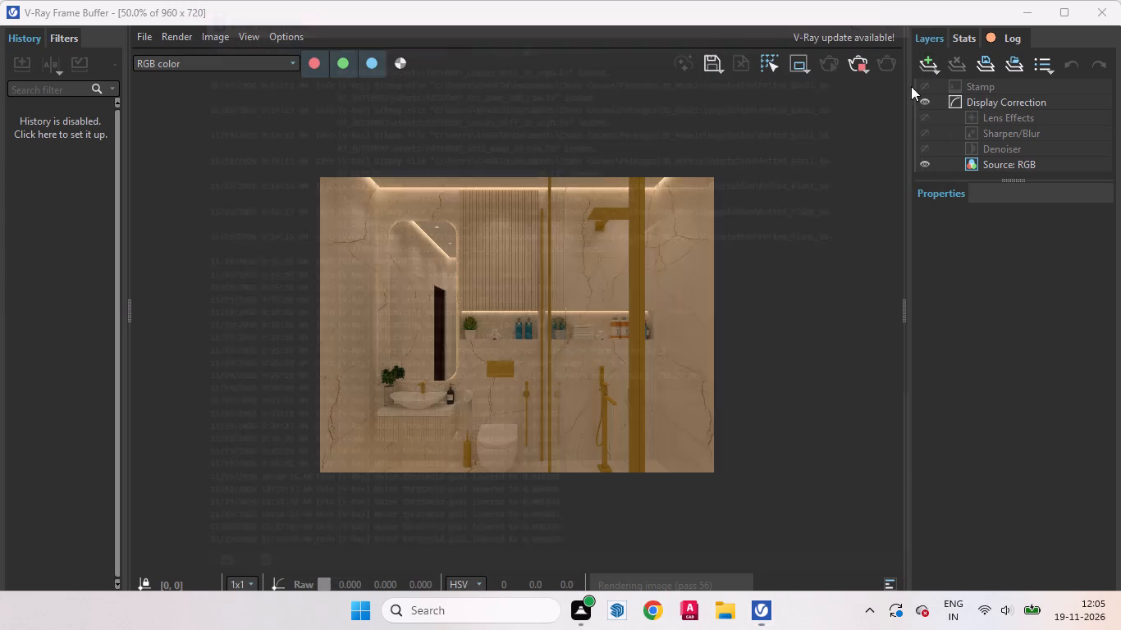
Examine the bathroom render close up around the basin, mirror, door reflection, niche and fluted wall panel.
scroll(466, 386, up, 1)
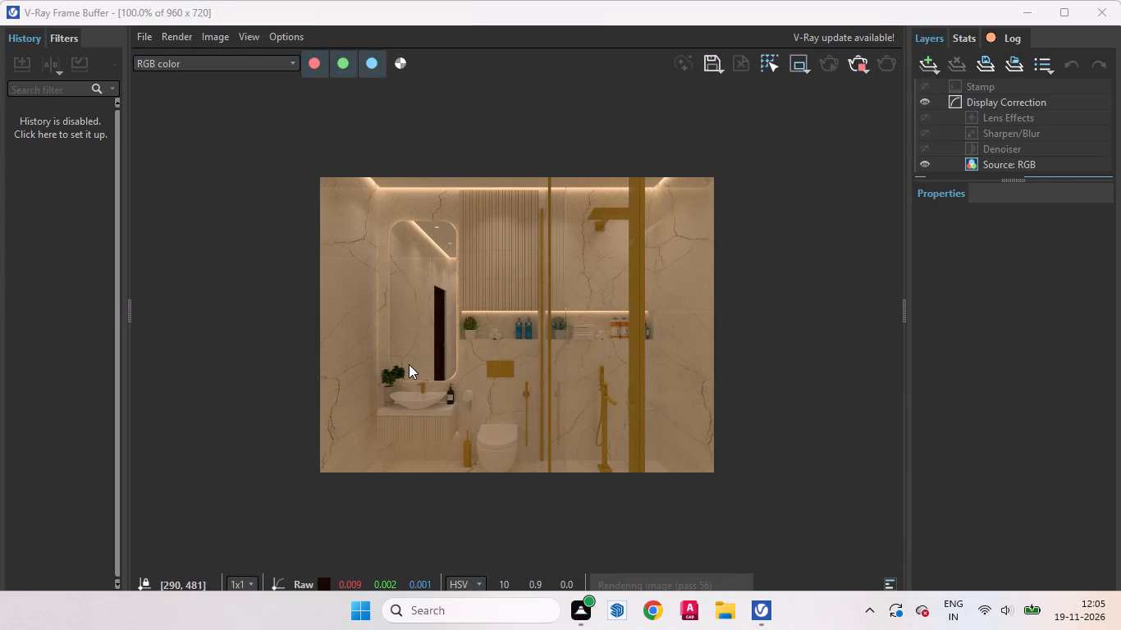
scroll(409, 364, up, 1)
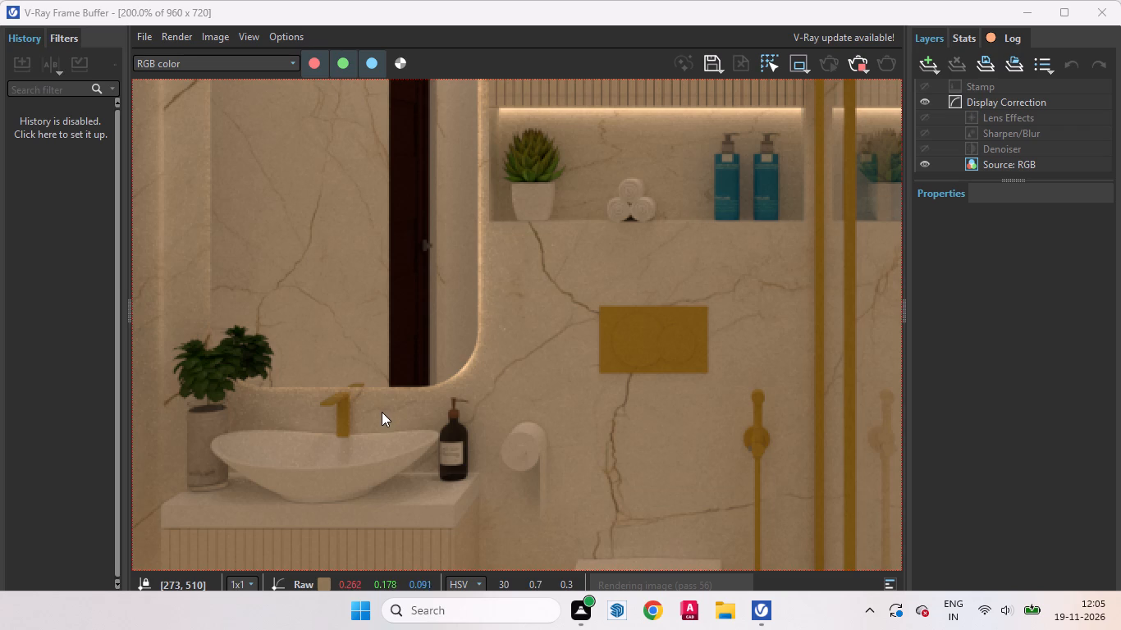
scroll(336, 440, down, 2)
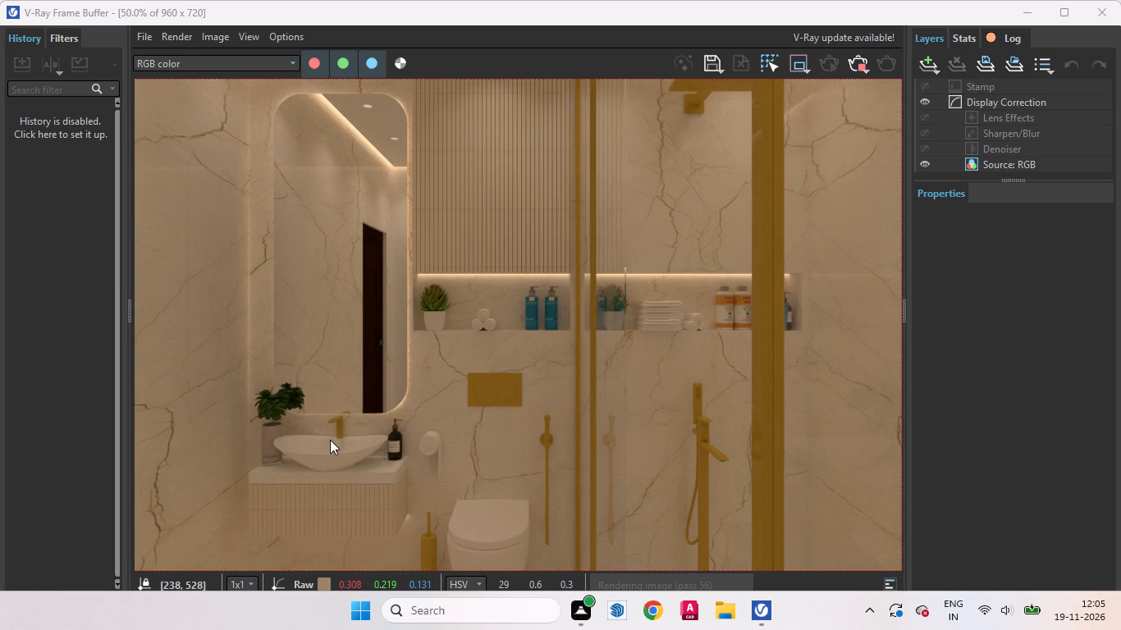
scroll(422, 399, up, 1)
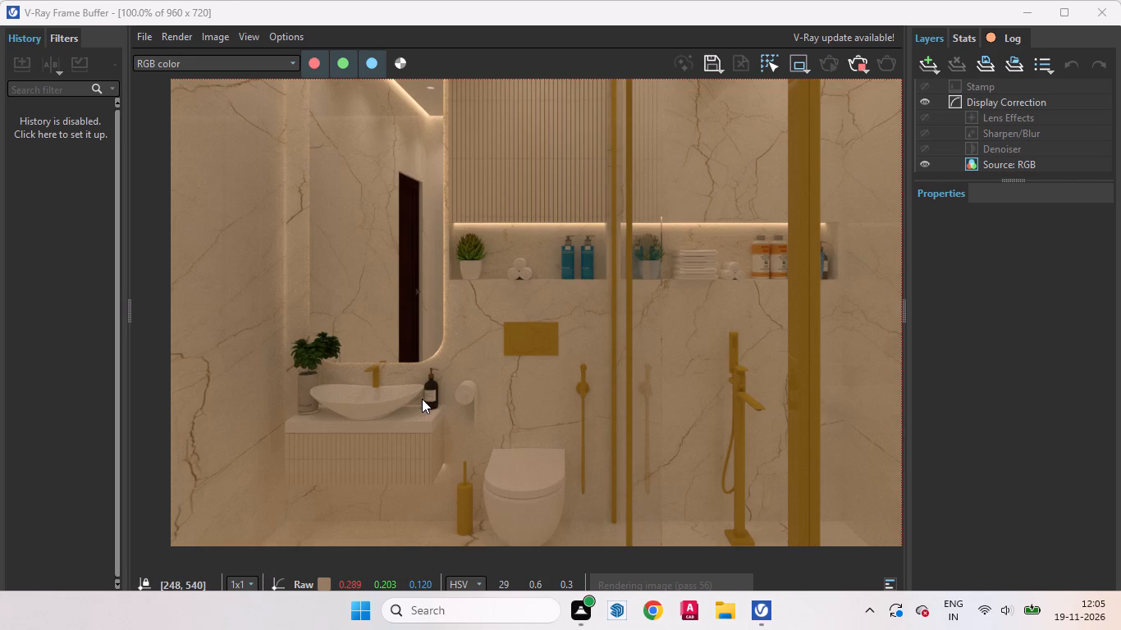
scroll(409, 184, up, 1)
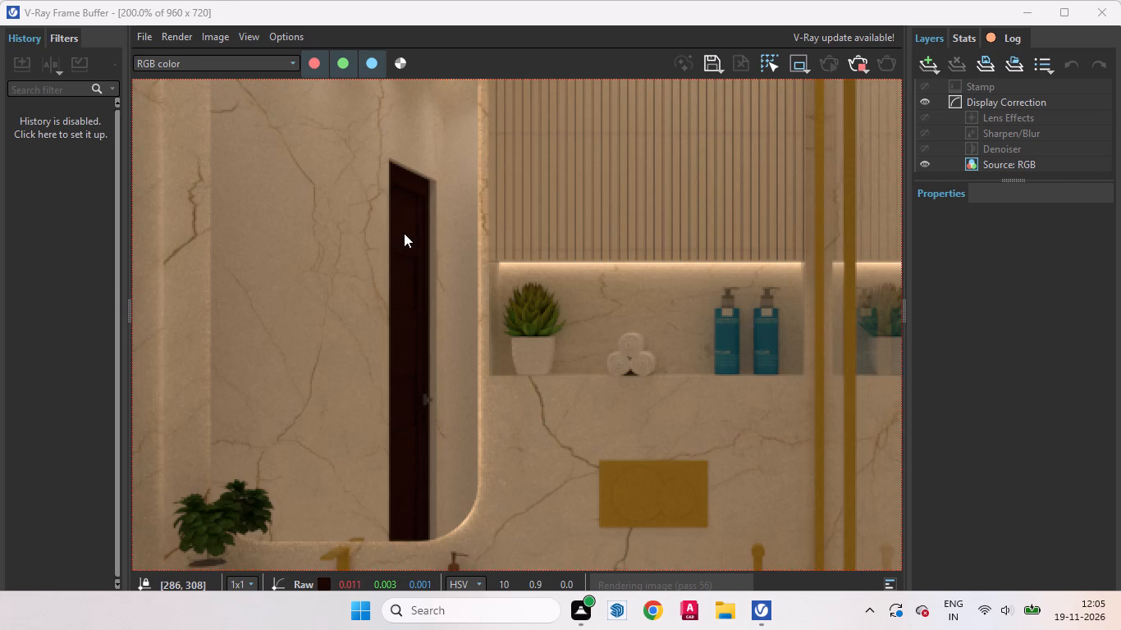
middle_drag(410, 233, 396, 420)
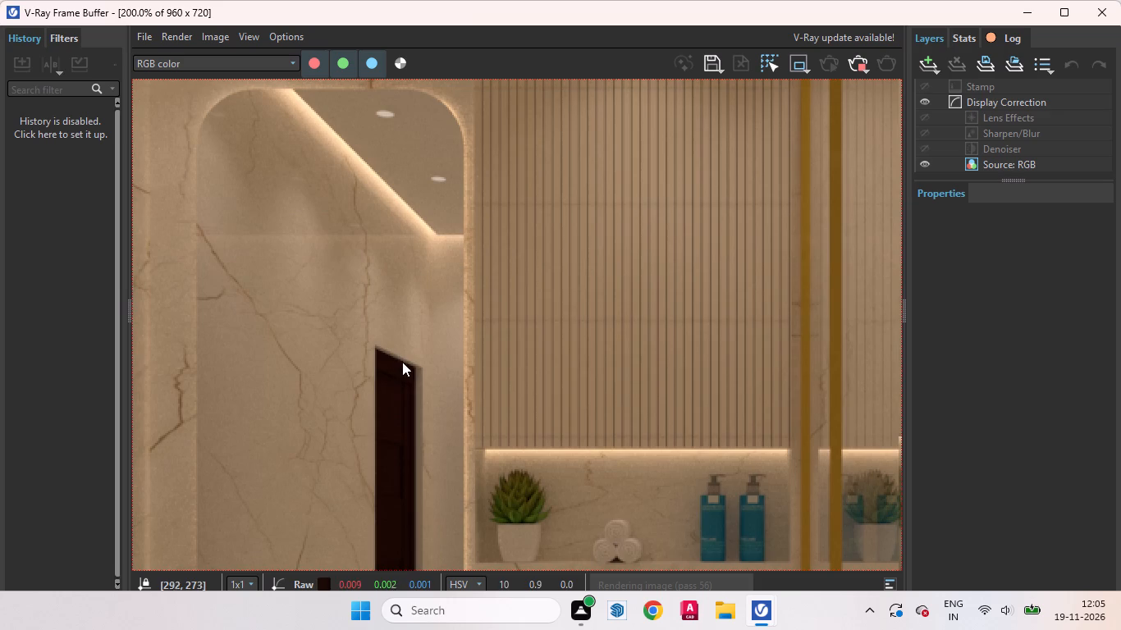
scroll(334, 371, down, 1)
scroll(343, 353, up, 1)
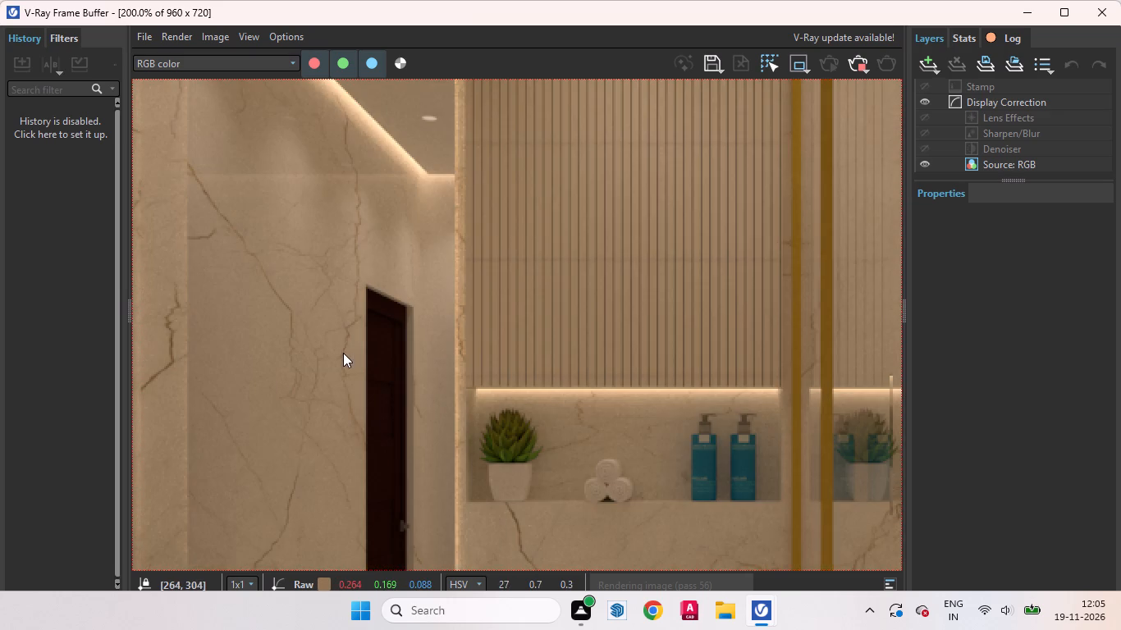
middle_drag(364, 343, 382, 477)
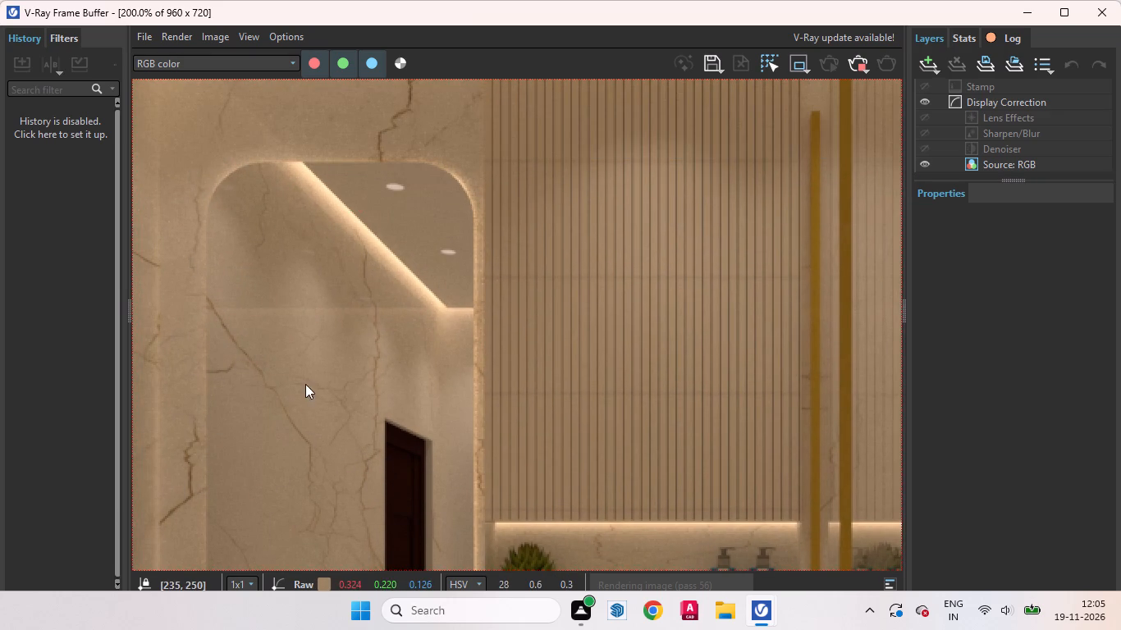
click(1025, 14)
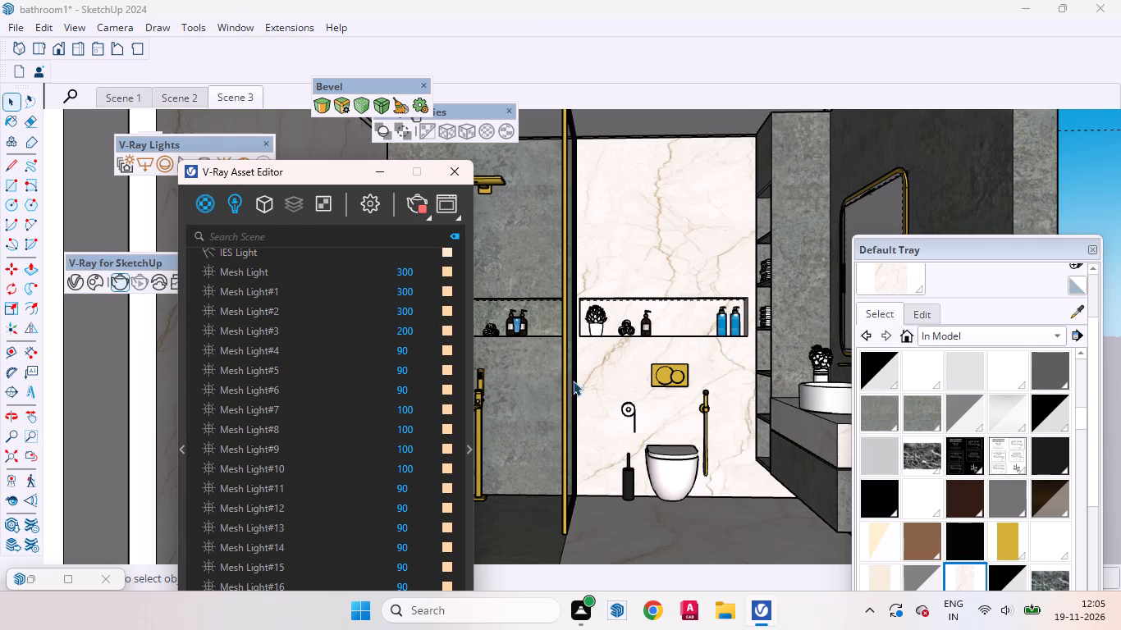
Place a guide on the Scene 3 bathroom ceiling, offset 10 from the ceiling edge along the shower-side wall.
scroll(579, 388, down, 2)
click(373, 171)
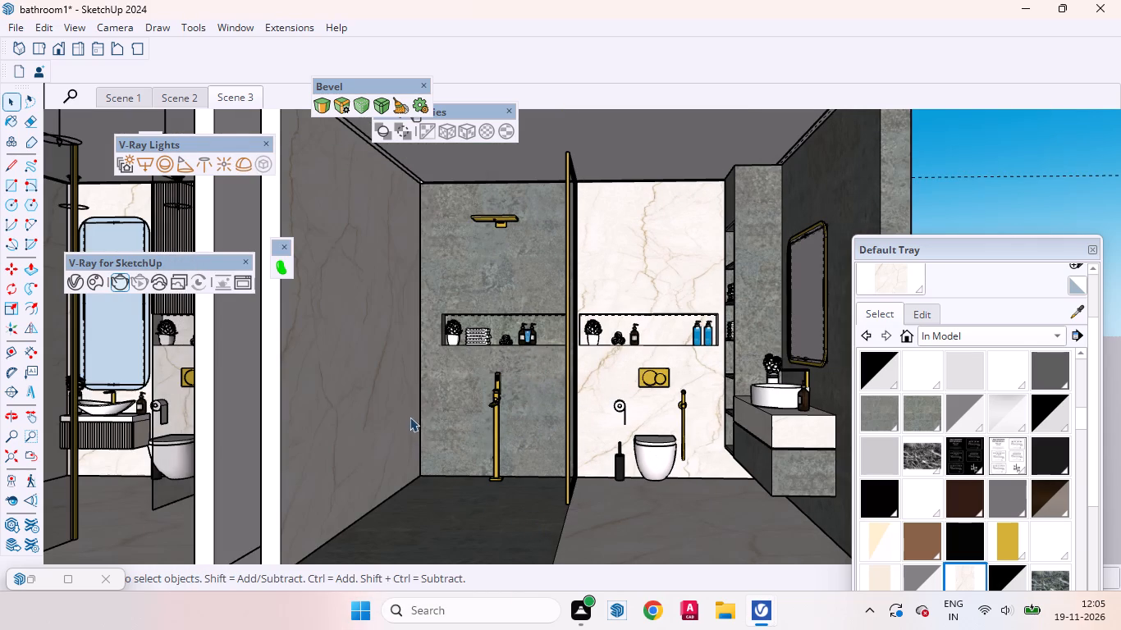
scroll(388, 399, up, 1)
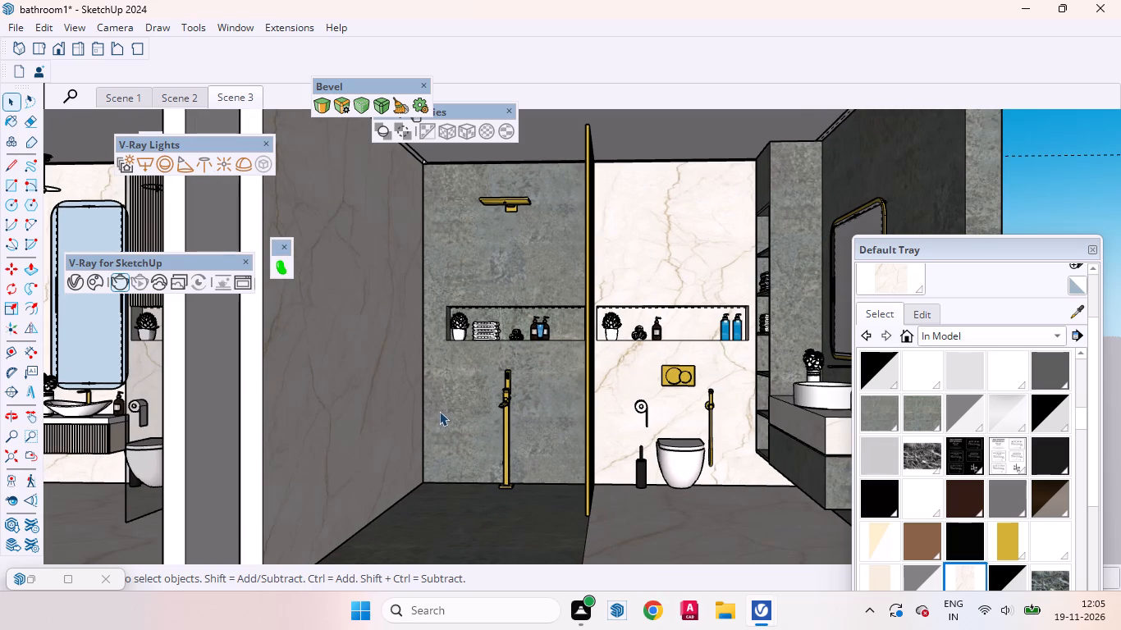
scroll(460, 378, up, 1)
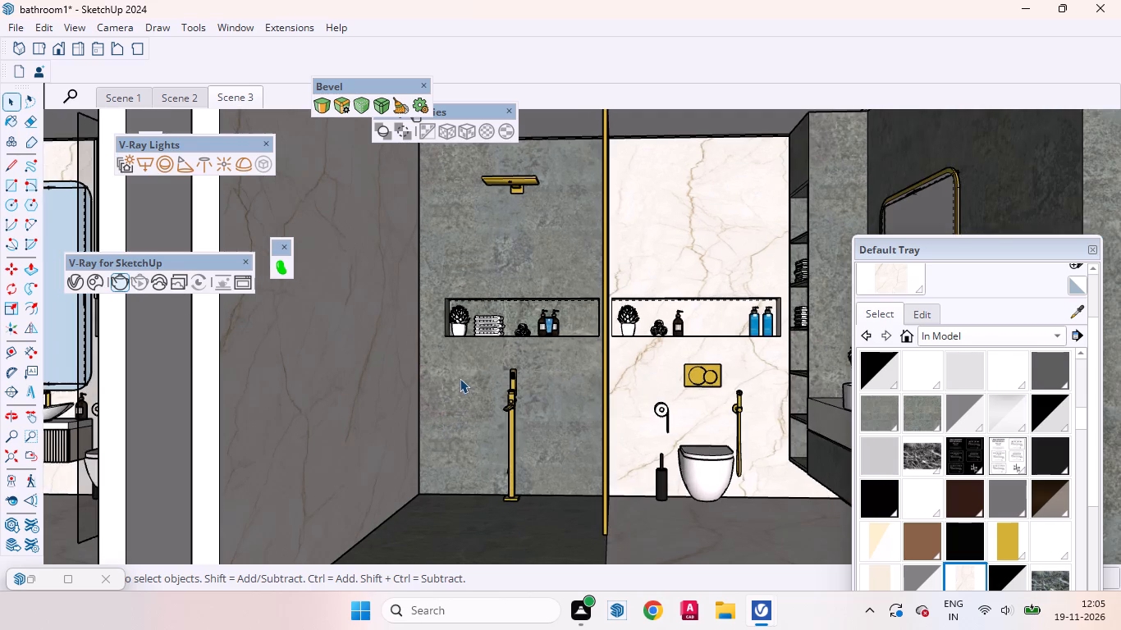
scroll(447, 398, down, 4)
scroll(486, 412, up, 1)
scroll(486, 418, down, 1)
middle_drag(468, 326, 469, 248)
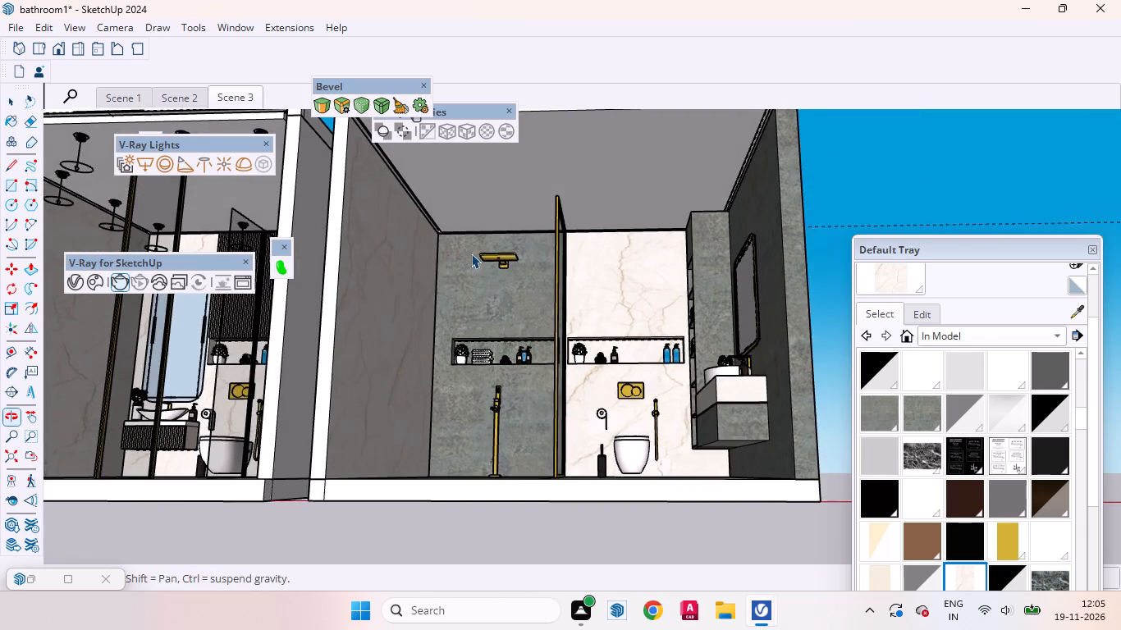
scroll(493, 419, down, 3)
scroll(464, 272, up, 5)
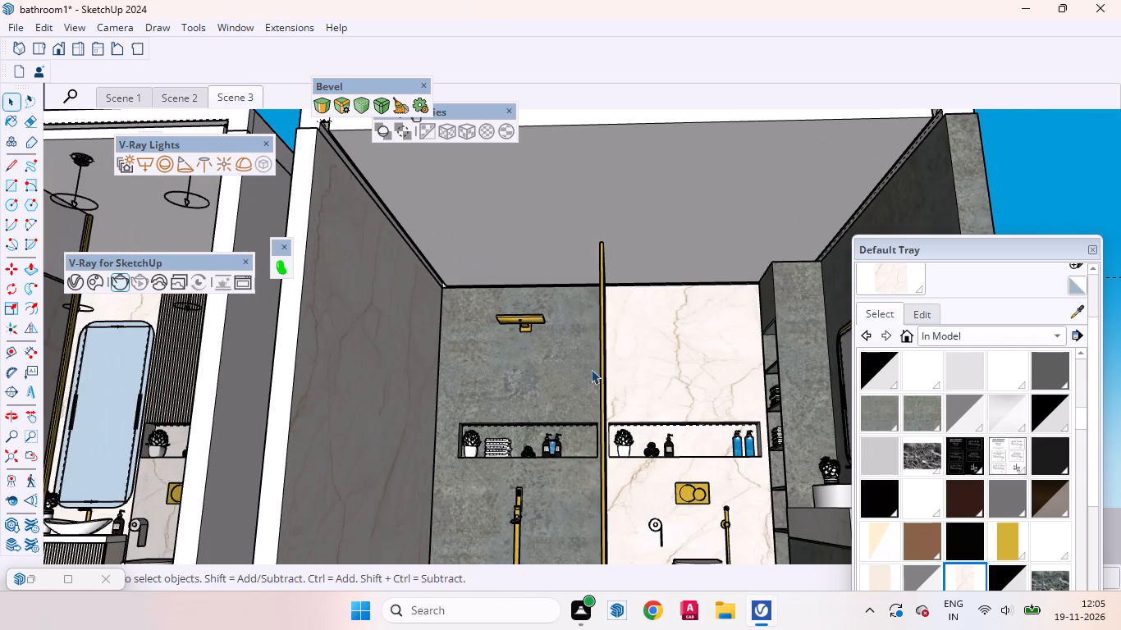
scroll(603, 398, up, 1)
scroll(609, 406, down, 1)
scroll(384, 183, up, 2)
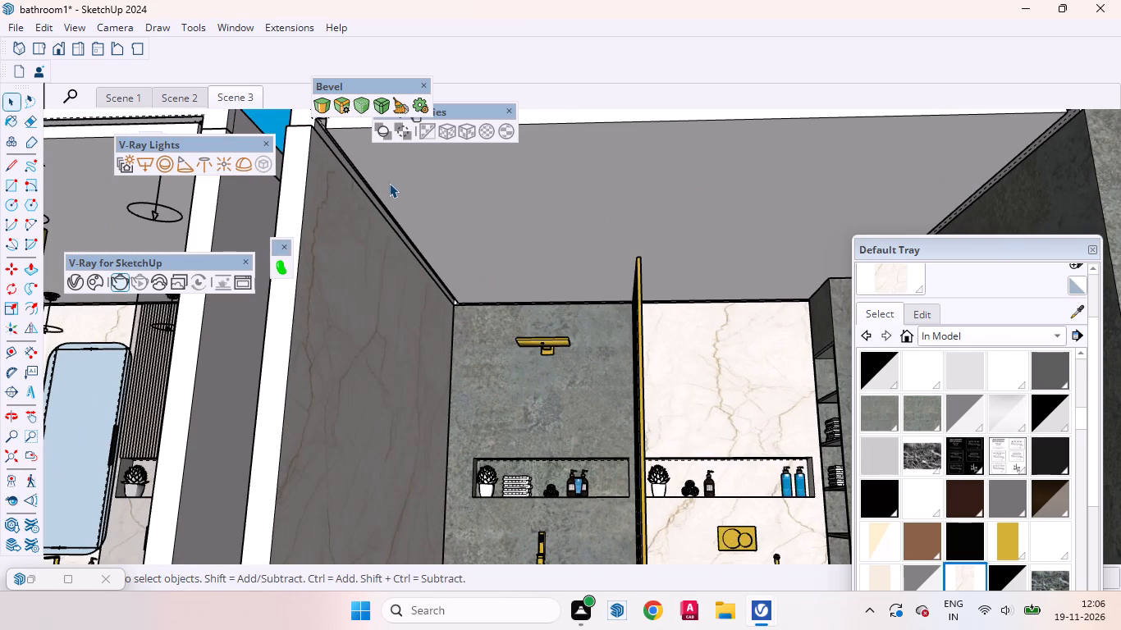
key(t)
click(369, 191)
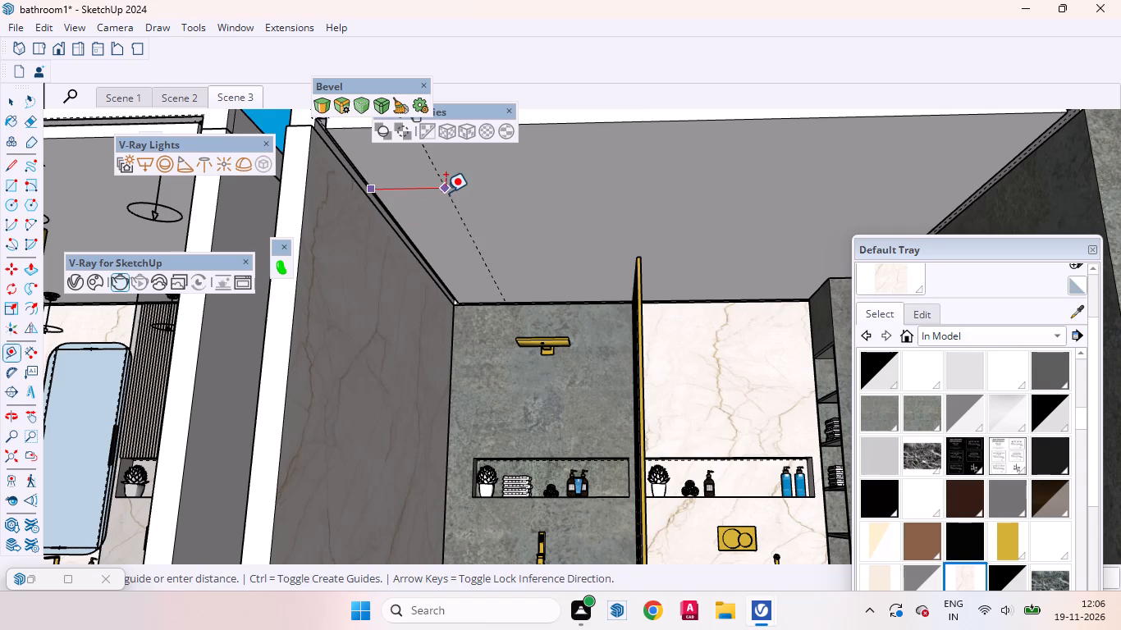
text(10)
key(Return)
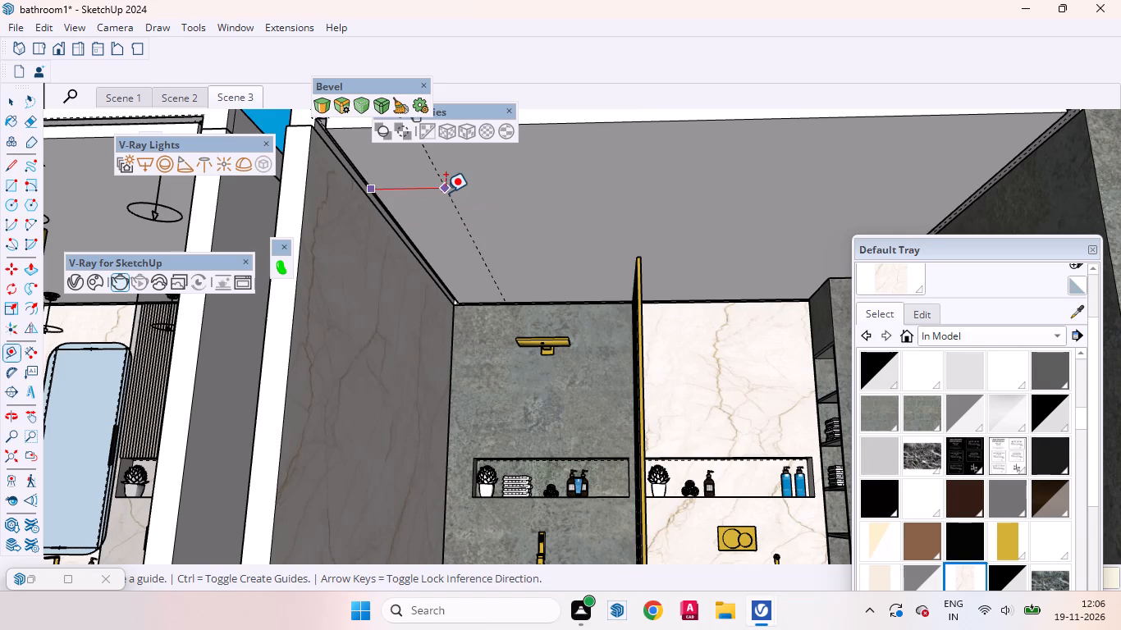
Place a second parallel ceiling guide, offset 5 further inward from the first guide.
scroll(432, 285, up, 1)
scroll(433, 286, down, 3)
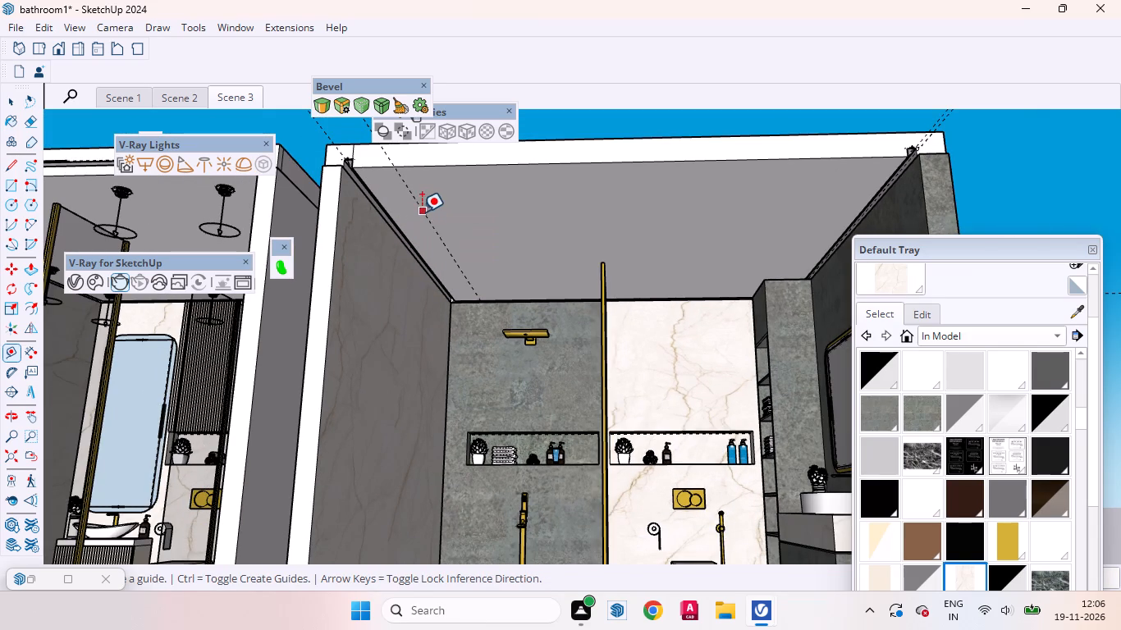
click(422, 212)
text(12)
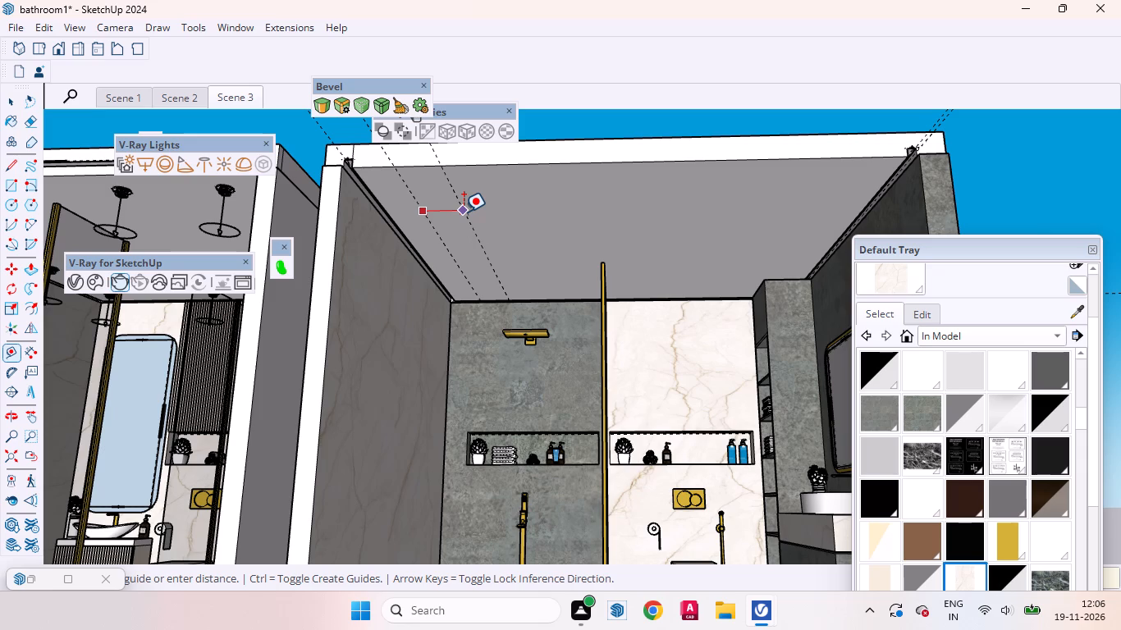
key(BackSpace)
key(BackSpace)
key(BackSpace)
key(BackSpace)
key(BackSpace)
key(3)
key(BackSpace)
key(BackSpace)
key(BackSpace)
key(5)
key(Return)
Delete the first ceiling guide, the one nearer the shower-side wall.
key(space)
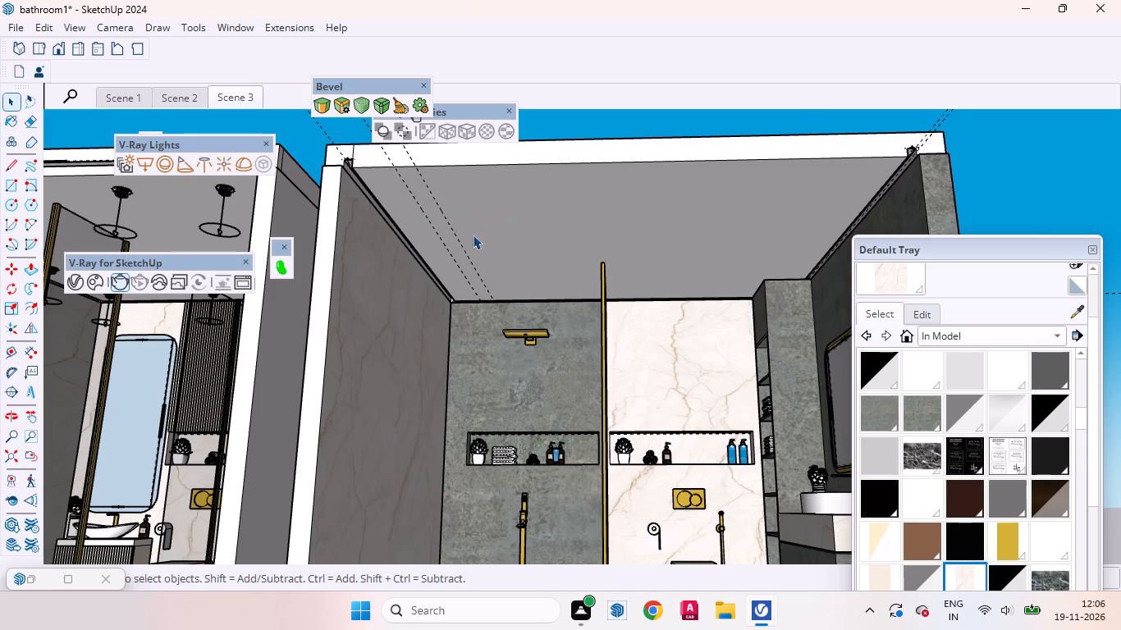
scroll(514, 276, up, 3)
scroll(501, 291, down, 2)
click(428, 236)
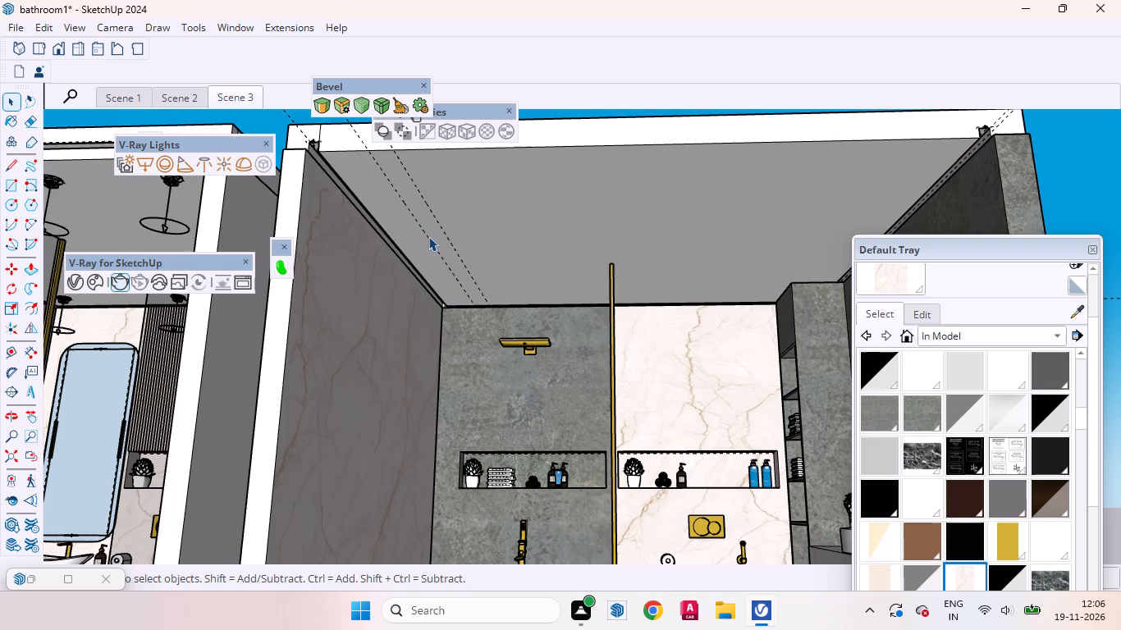
right_click(428, 236)
click(462, 271)
Place a guide on the Scene 3 bathroom ceiling, offset 15 from the ceiling edge along the mirror-side wall.
scroll(417, 294, down, 6)
scroll(619, 244, up, 9)
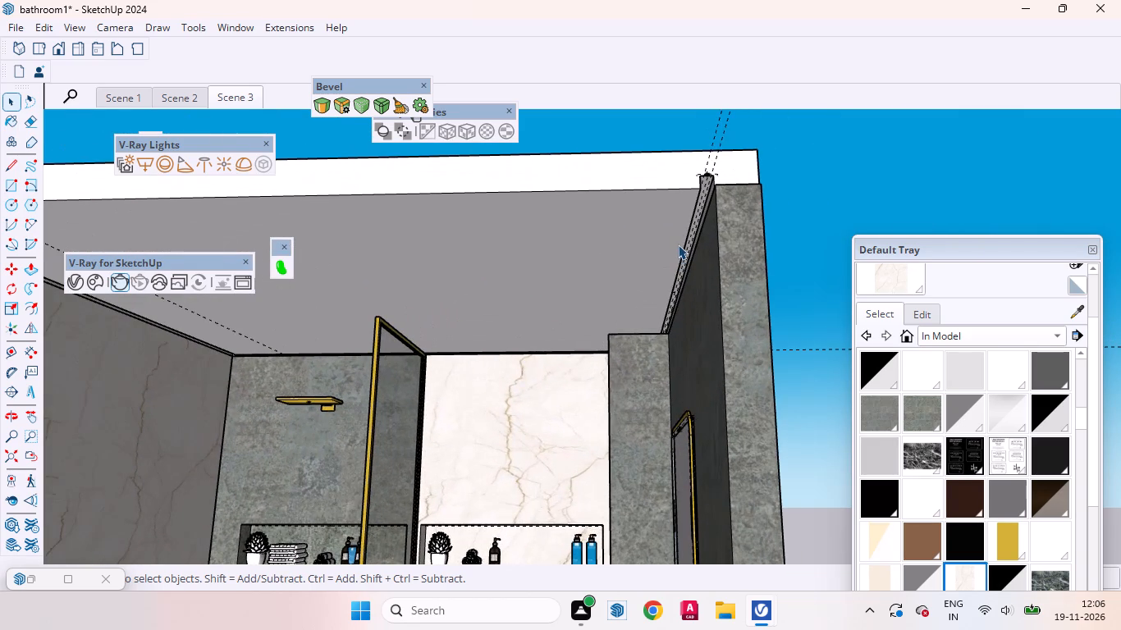
key(t)
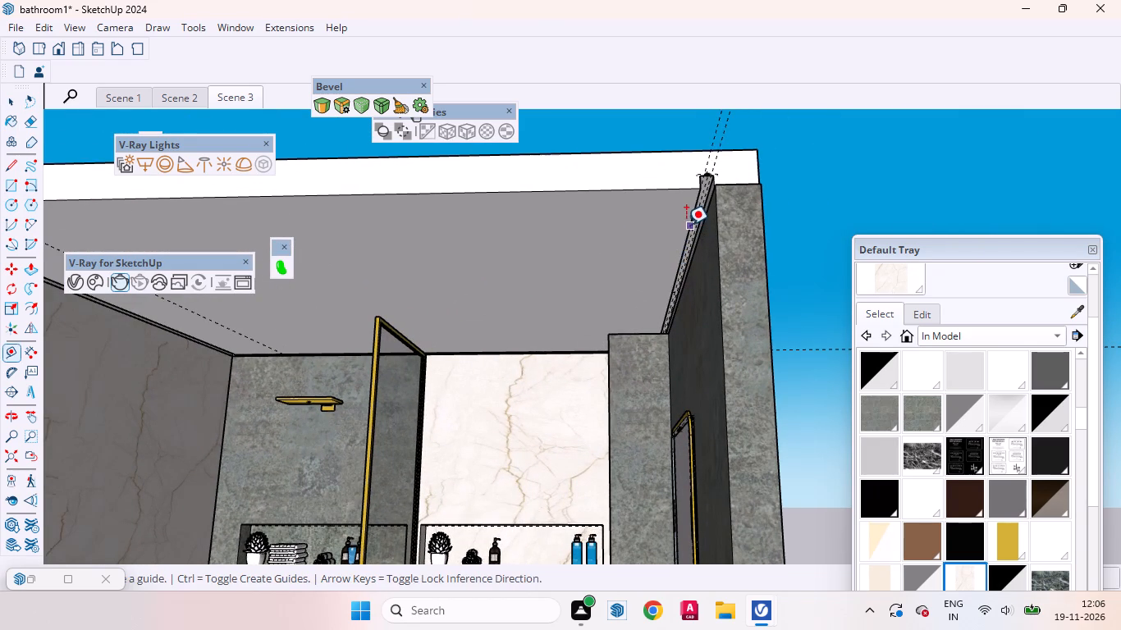
click(686, 225)
text(15)
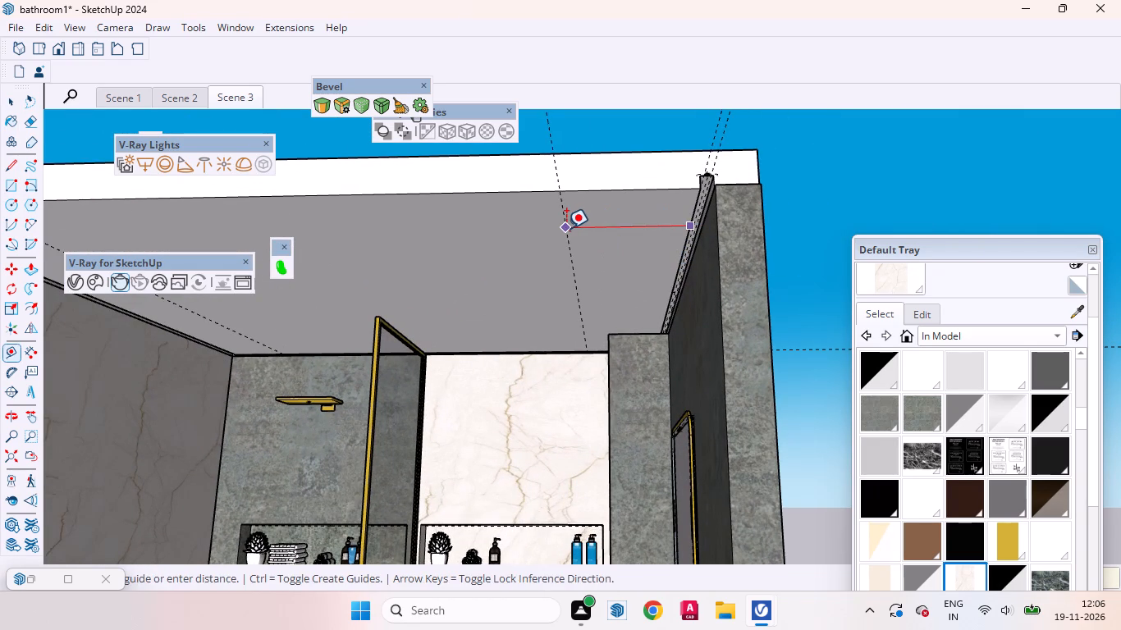
key(Return)
Place a ceiling guide offset 15 from the ceiling edge along the back wall with the niches.
middle_drag(657, 256, 771, 213)
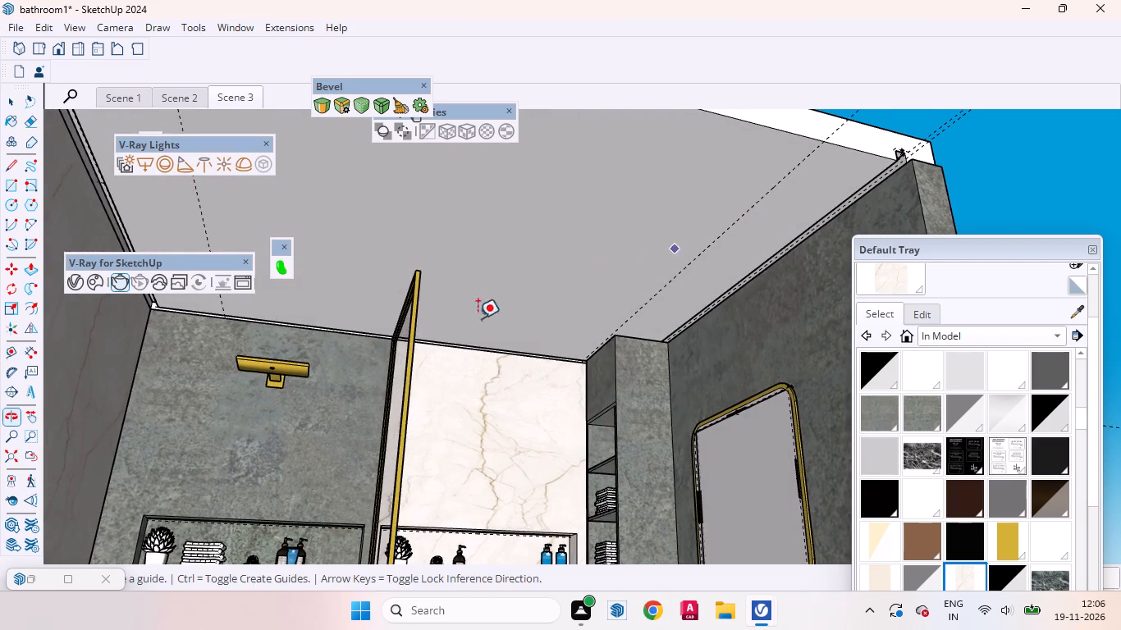
scroll(383, 355, up, 6)
click(496, 339)
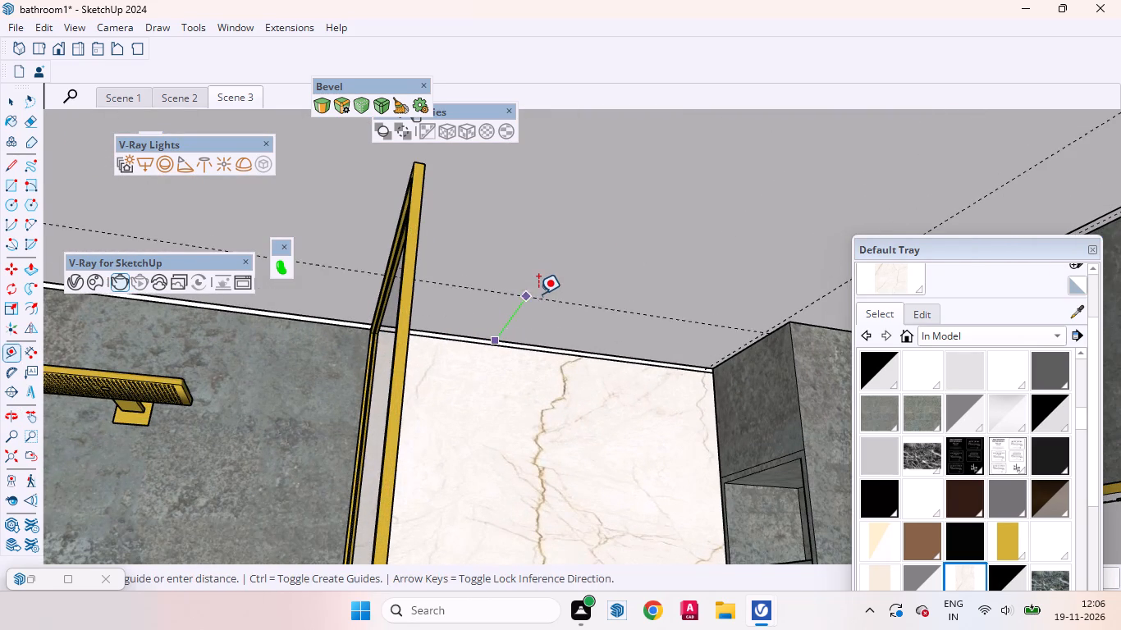
text(15)
key(Return)
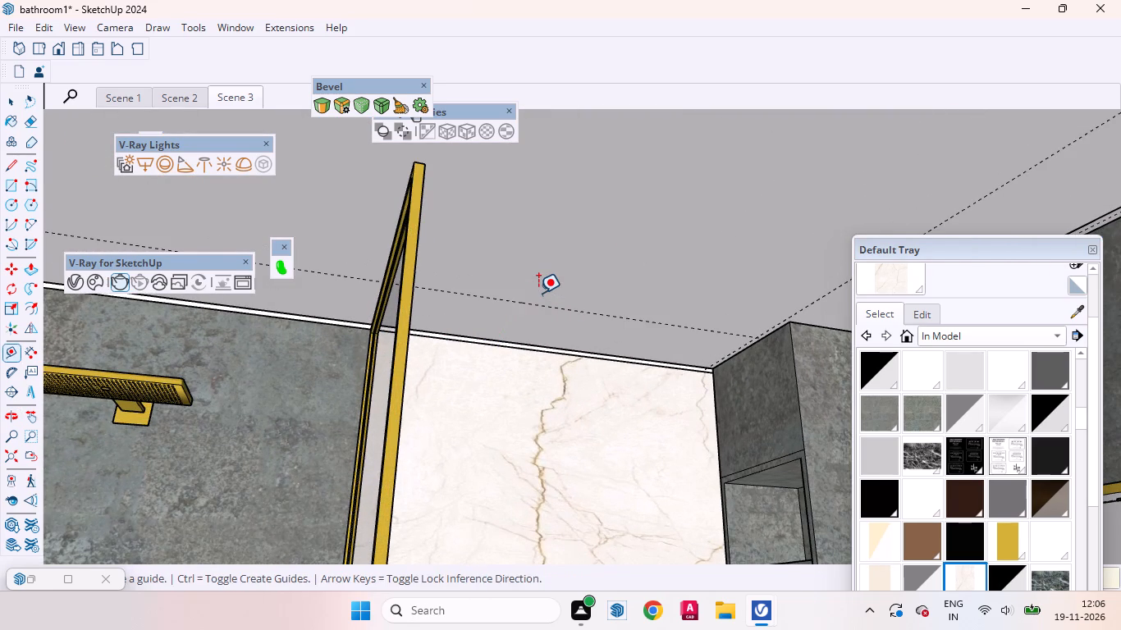
key(space)
Place a ceiling guide offset 15 from the ceiling's front edge, opposite the niche wall.
scroll(570, 352, down, 12)
middle_drag(492, 325, 464, 282)
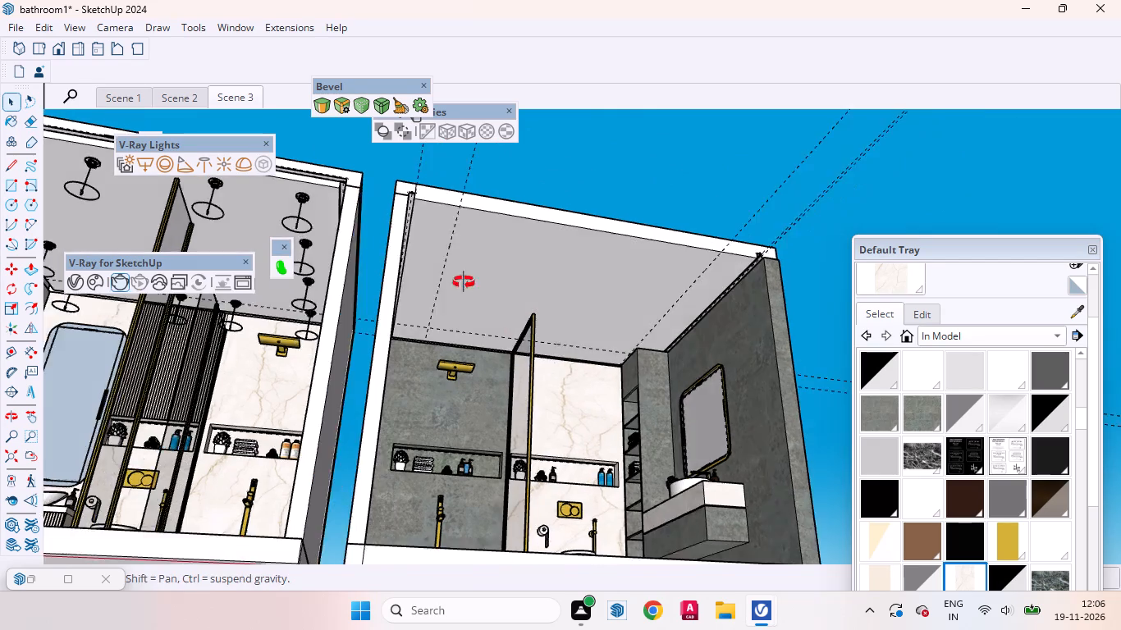
middle_drag(464, 282, 447, 249)
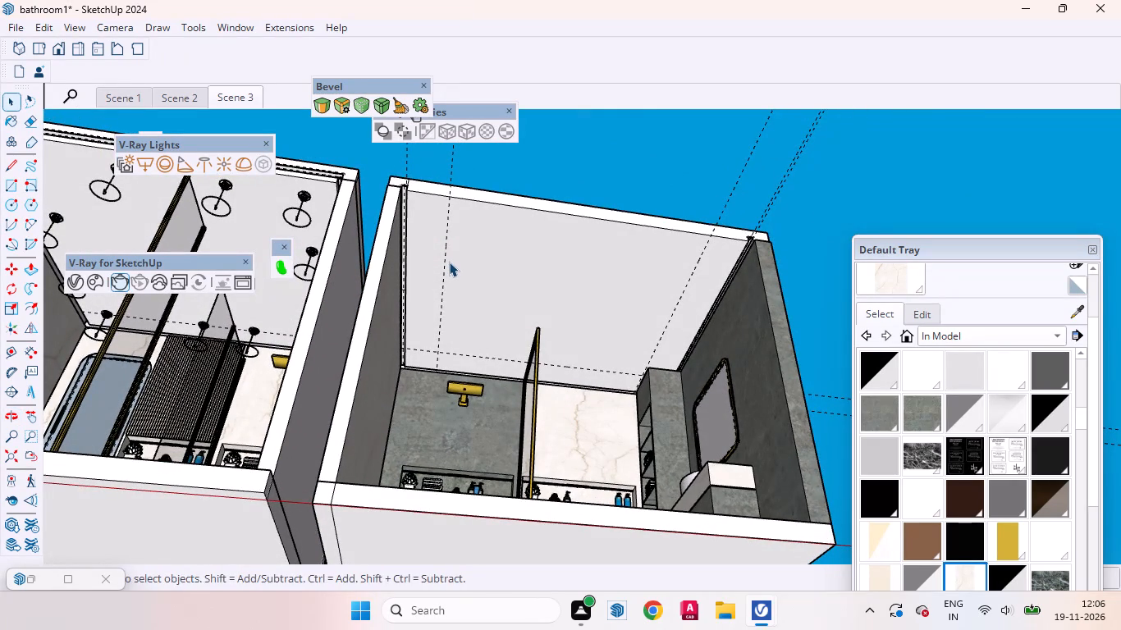
key(t)
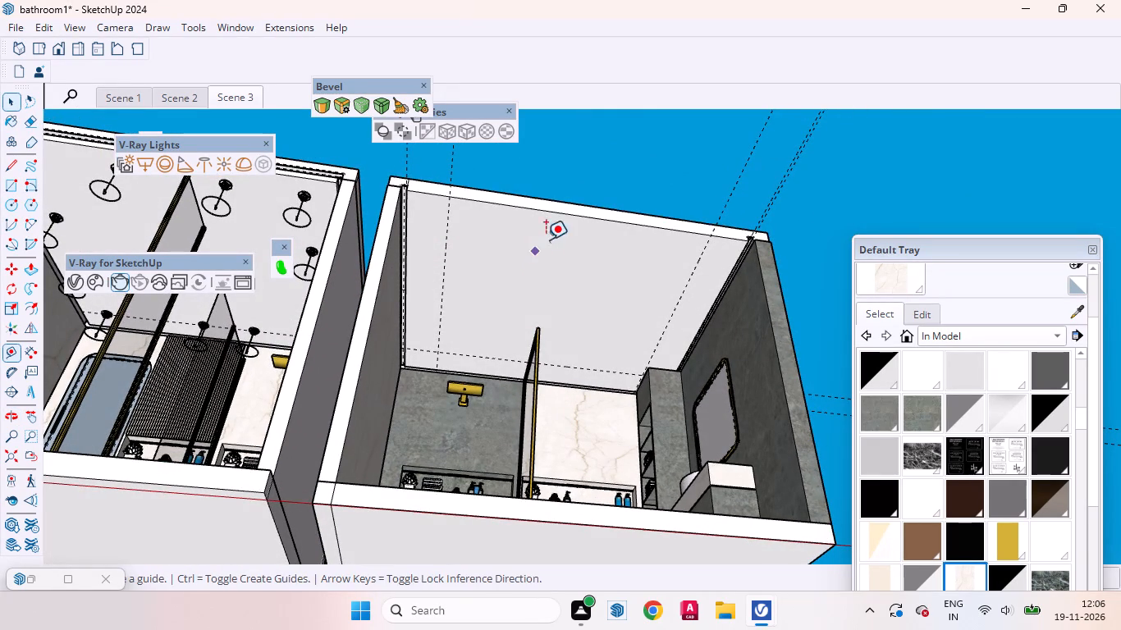
click(562, 215)
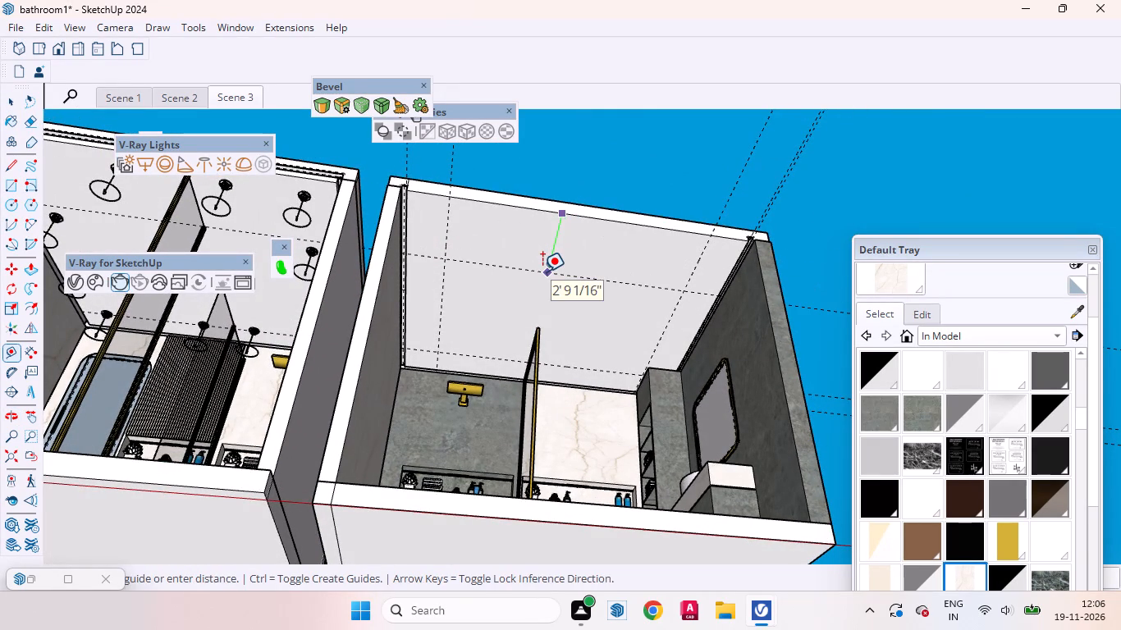
text(15)
key(Return)
key(space)
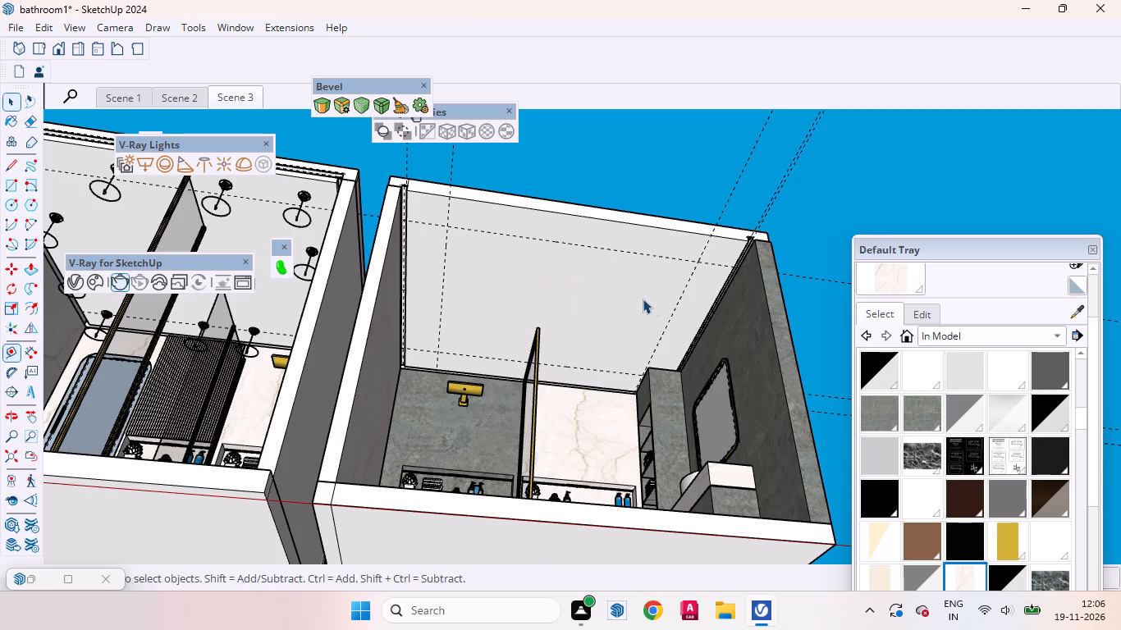
Create a new empty group to hold the ceiling light geometry.
middle_drag(650, 297, 659, 258)
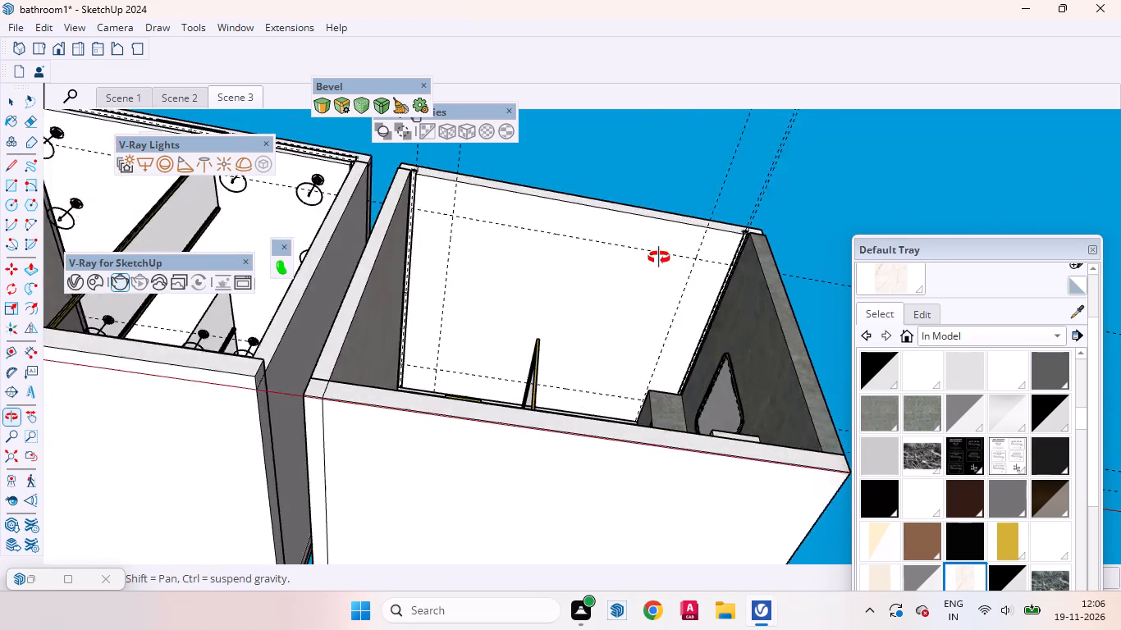
middle_drag(659, 258, 659, 327)
scroll(656, 343, up, 3)
scroll(656, 343, down, 3)
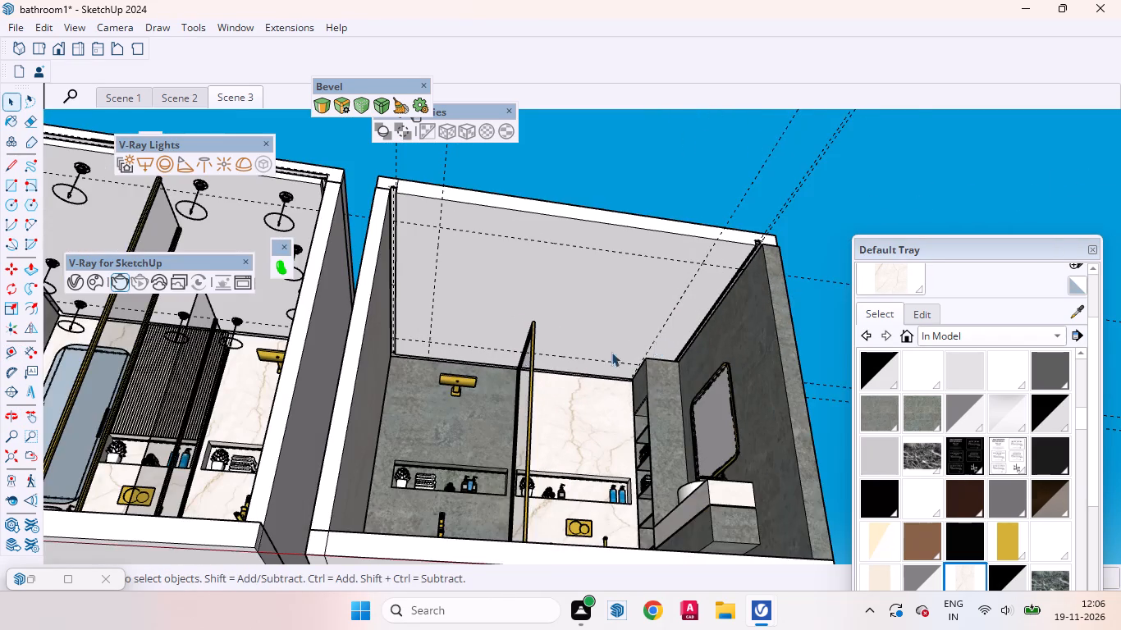
scroll(348, 358, up, 2)
scroll(394, 363, down, 7)
right_click(476, 218)
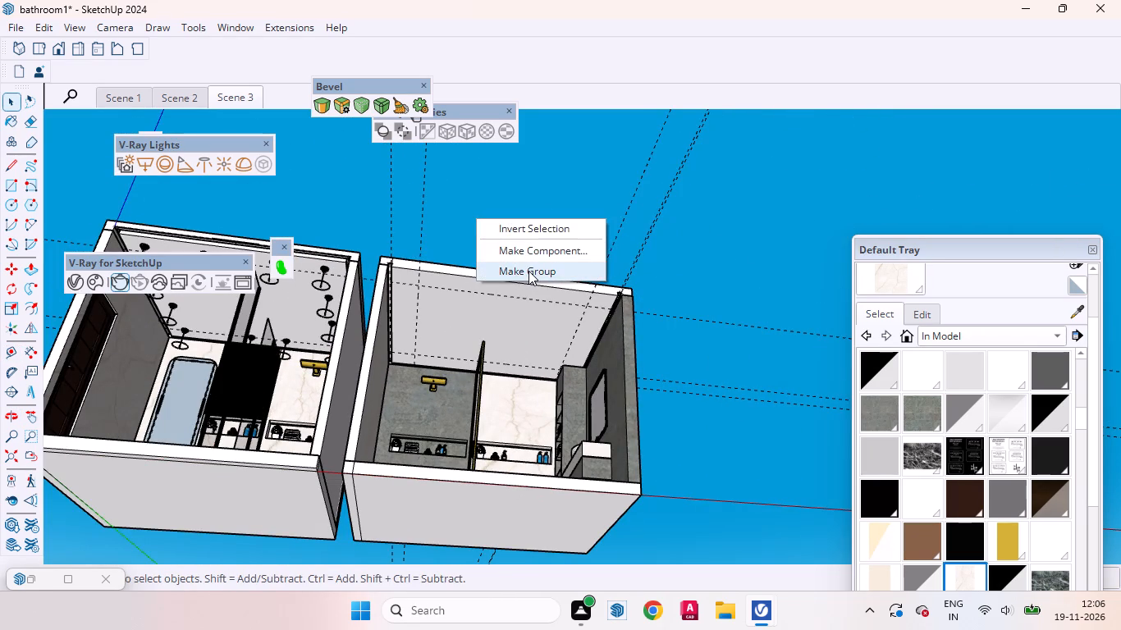
click(528, 271)
Draw a small circle on the ceiling inside the new group, centred on the guide intersection above the shower head.
scroll(443, 338, up, 8)
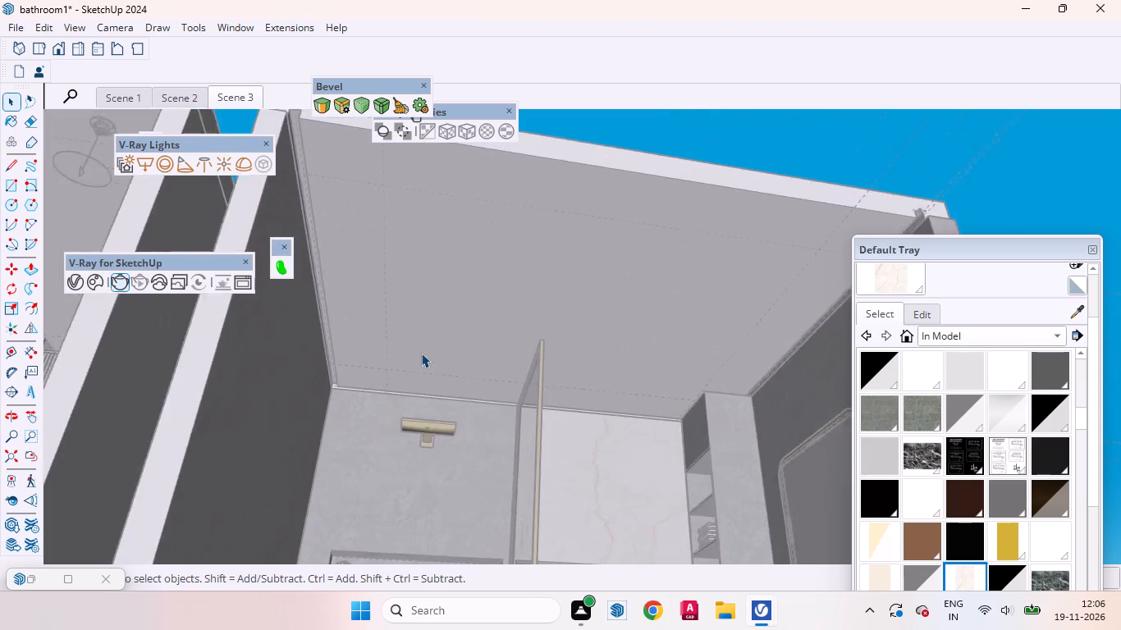
scroll(421, 353, up, 7)
key(c)
scroll(371, 392, up, 6)
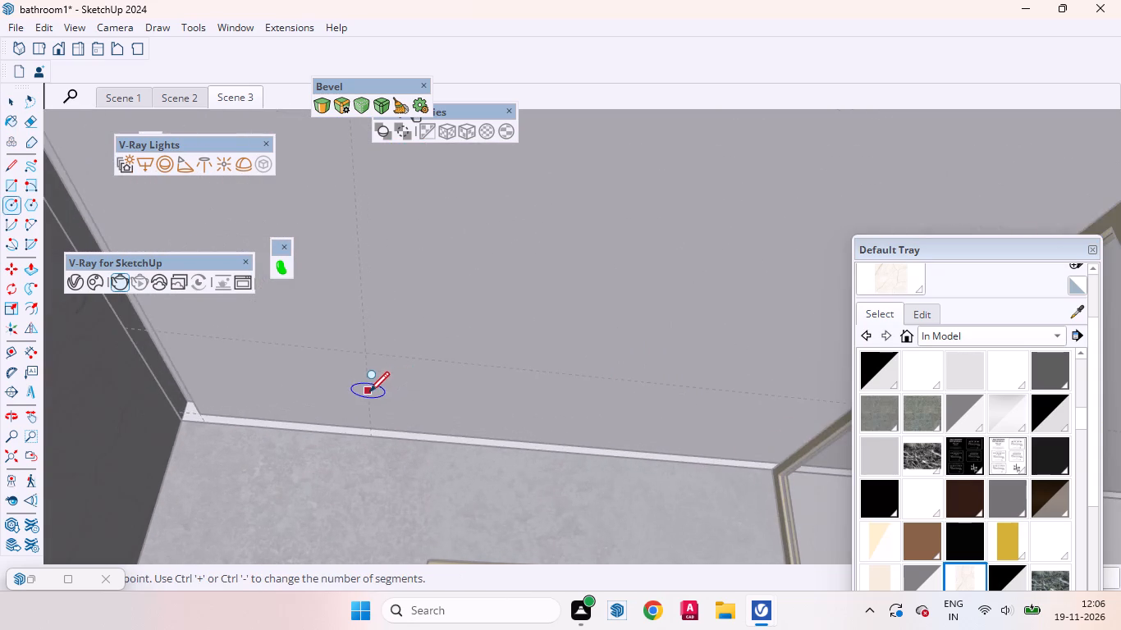
middle_drag(368, 387, 369, 294)
click(368, 281)
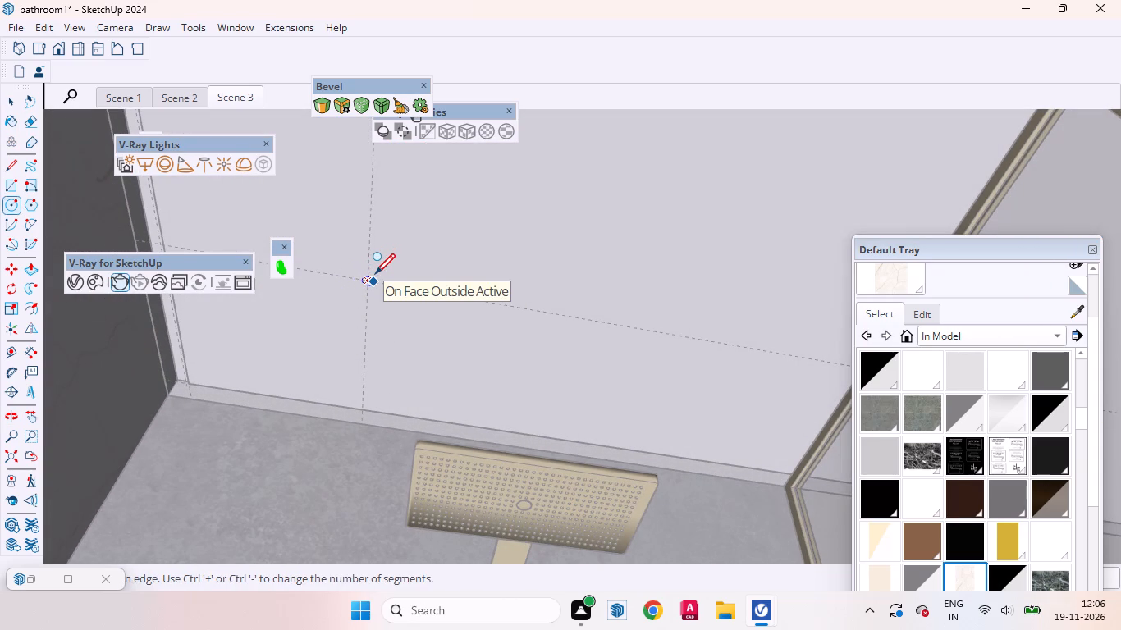
scroll(375, 272, up, 2)
middle_drag(382, 268, 329, 388)
scroll(340, 347, down, 2)
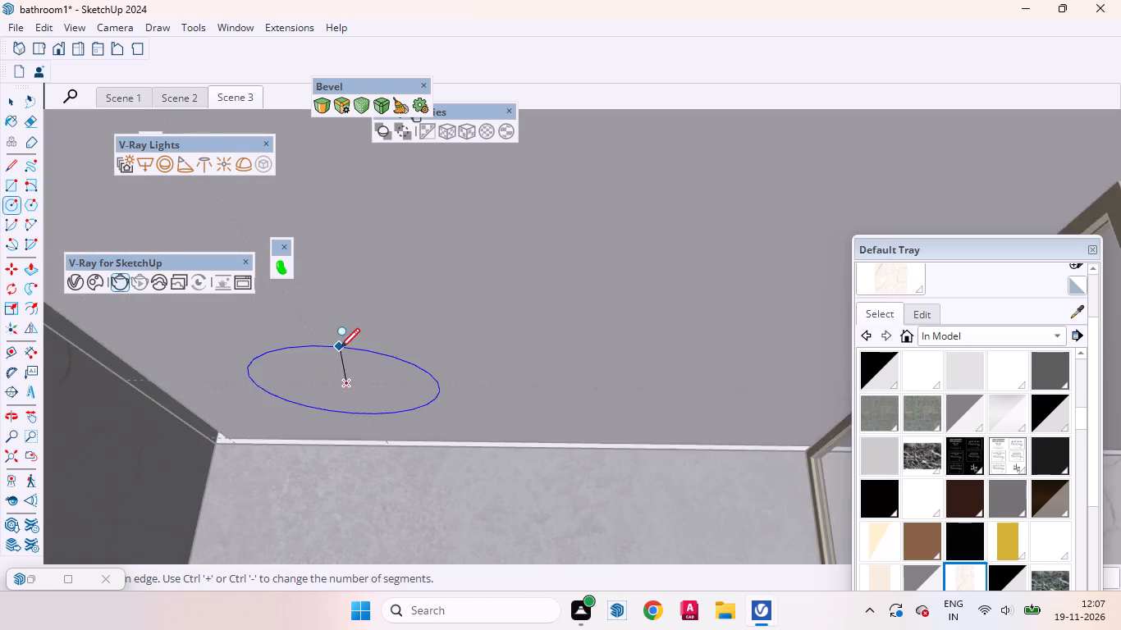
scroll(340, 347, down, 10)
scroll(351, 334, up, 1)
scroll(351, 334, down, 7)
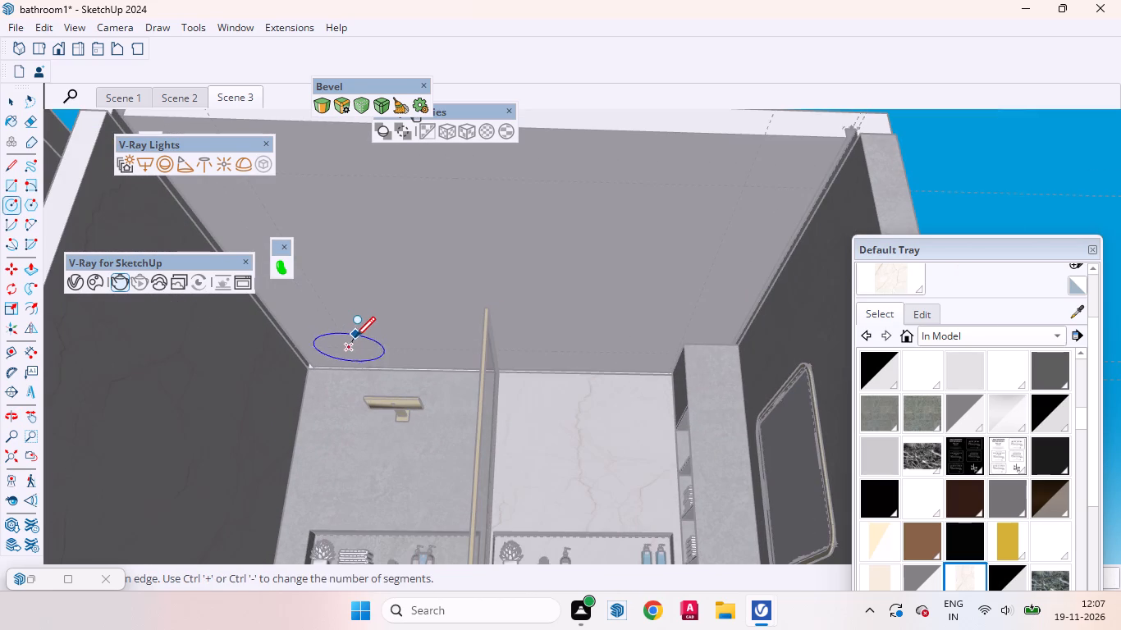
middle_drag(349, 357, 355, 220)
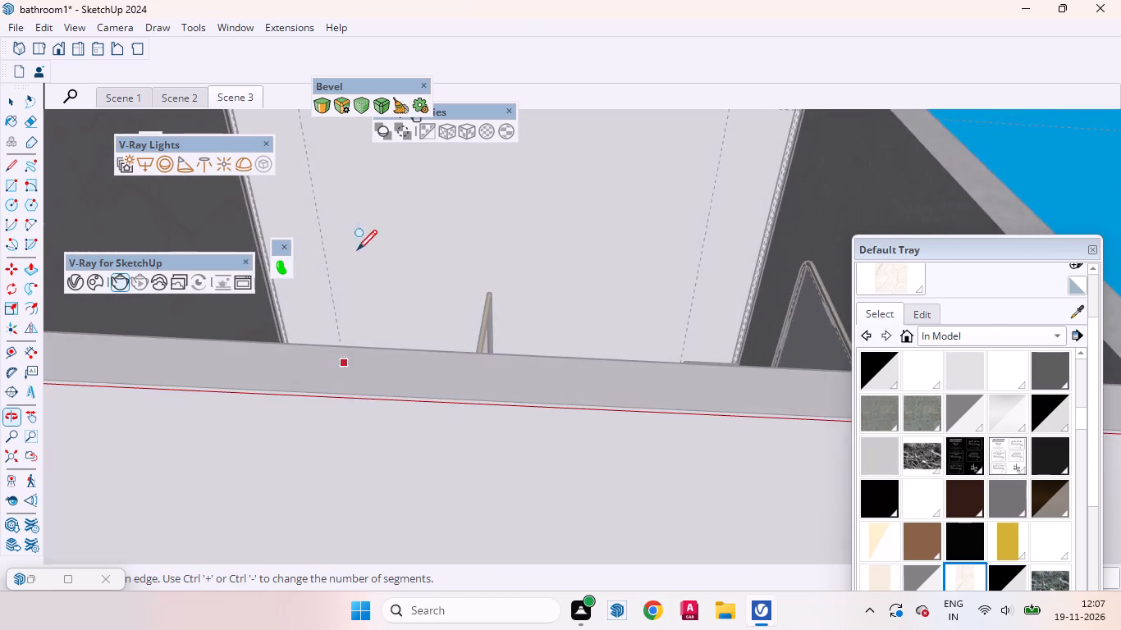
scroll(355, 323, up, 8)
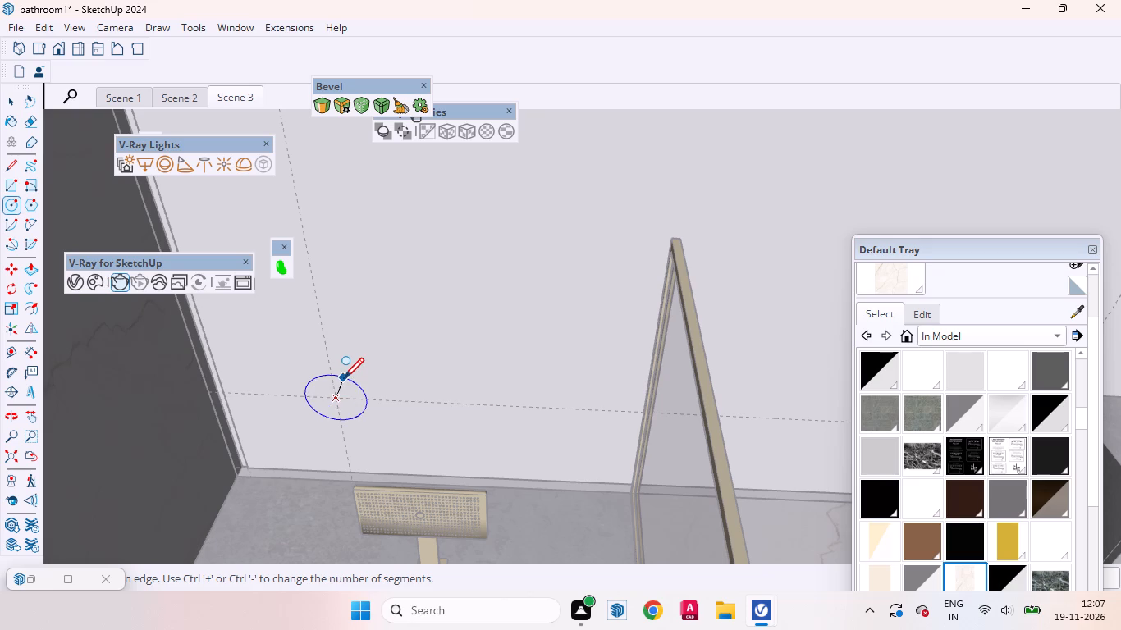
click(343, 379)
key(space)
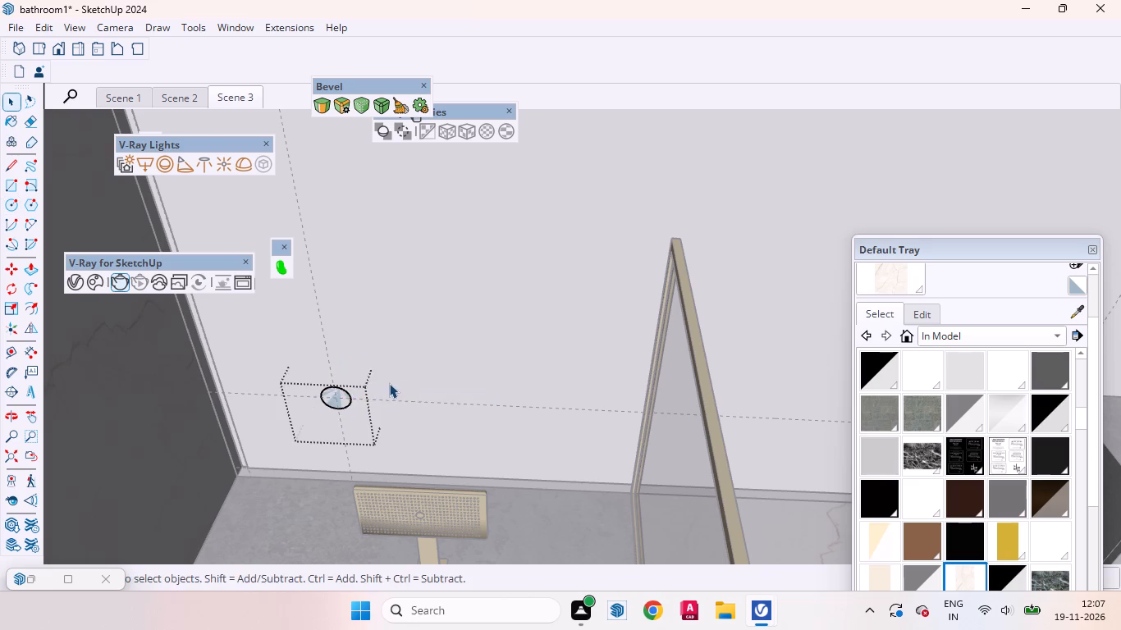
Extrude the ceiling circle face downward by 8 mm to form a disc.
scroll(387, 379, down, 2)
scroll(387, 379, up, 1)
scroll(387, 379, down, 7)
middle_drag(391, 379, 381, 514)
scroll(364, 326, up, 9)
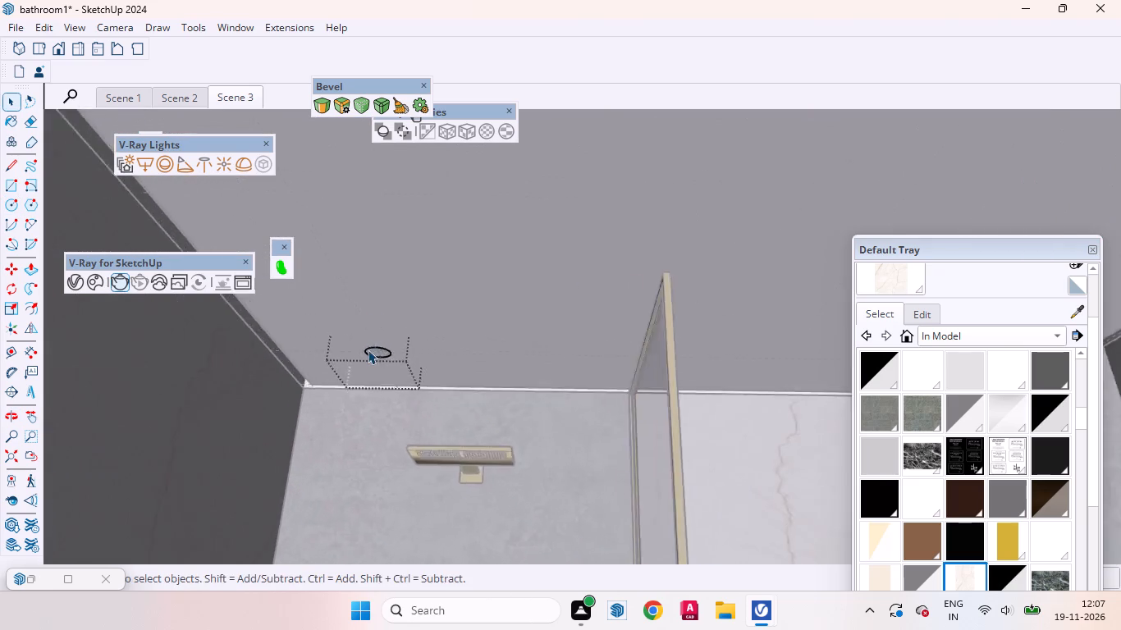
scroll(368, 349, up, 12)
key(p)
click(382, 349)
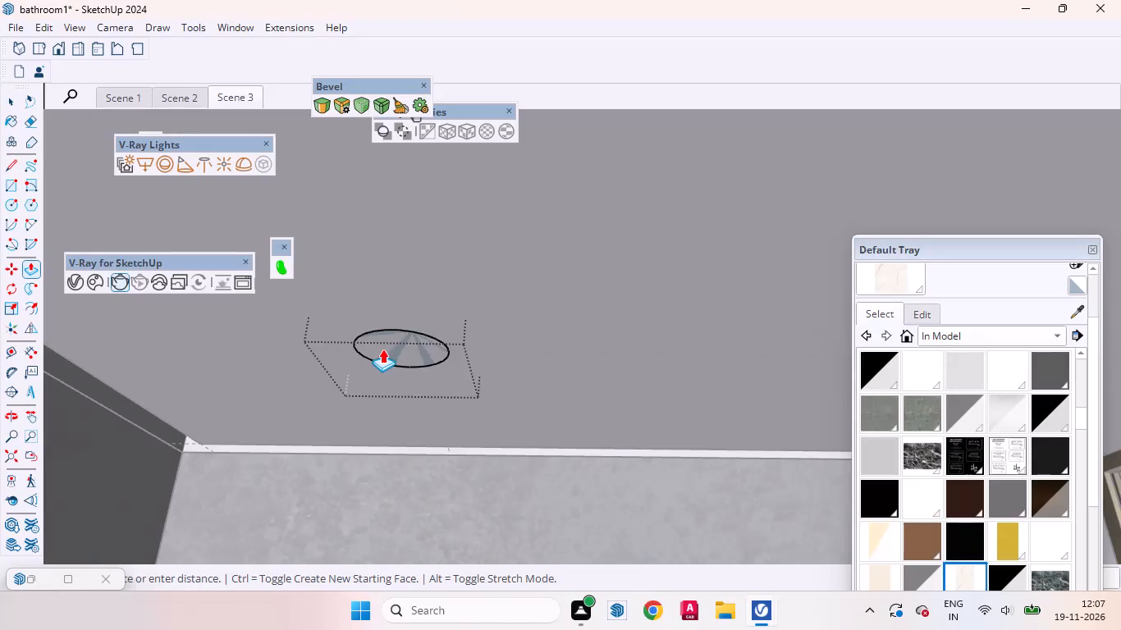
text(8mm)
key(Return)
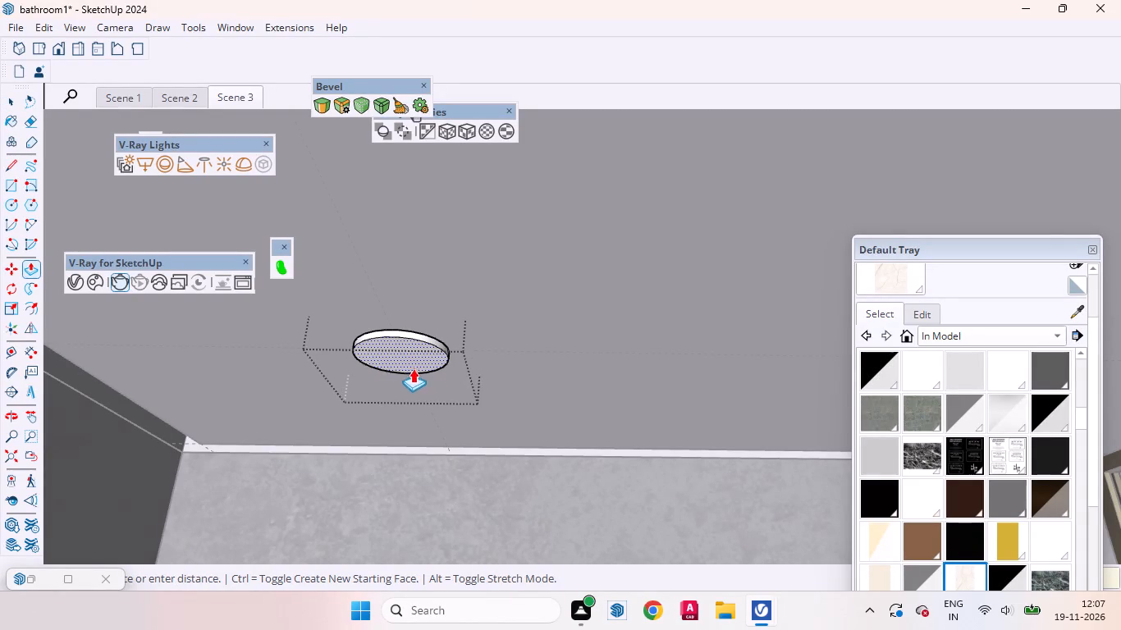
Offset the disc's lower face edge inward to form a smaller concentric circle.
middle_drag(407, 349, 392, 260)
key(f)
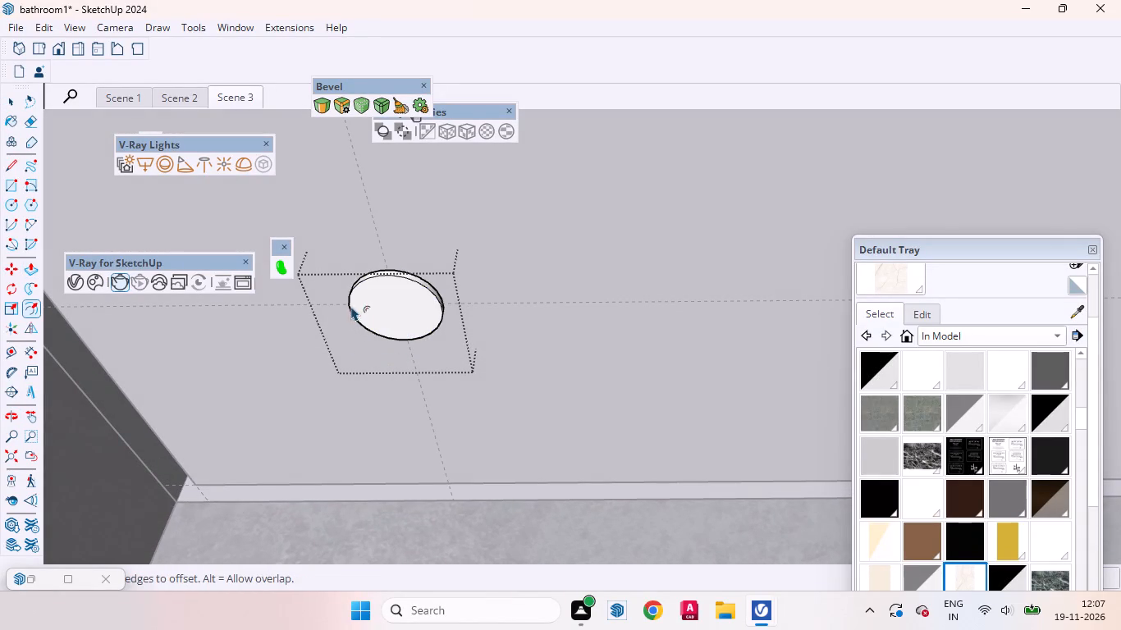
key(space)
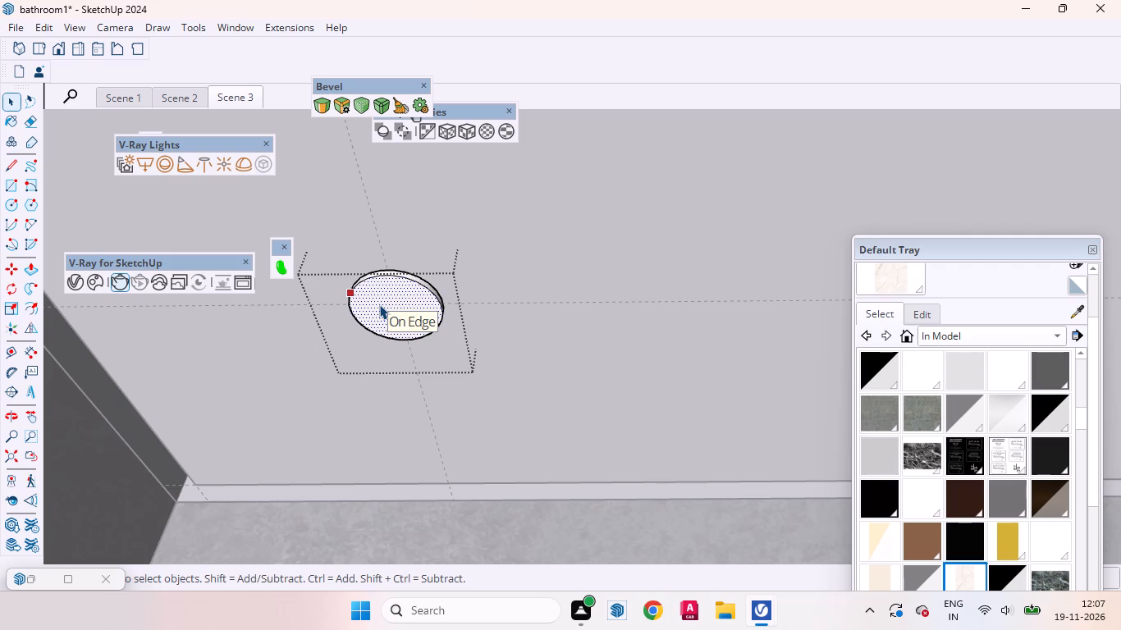
key(f)
click(365, 295)
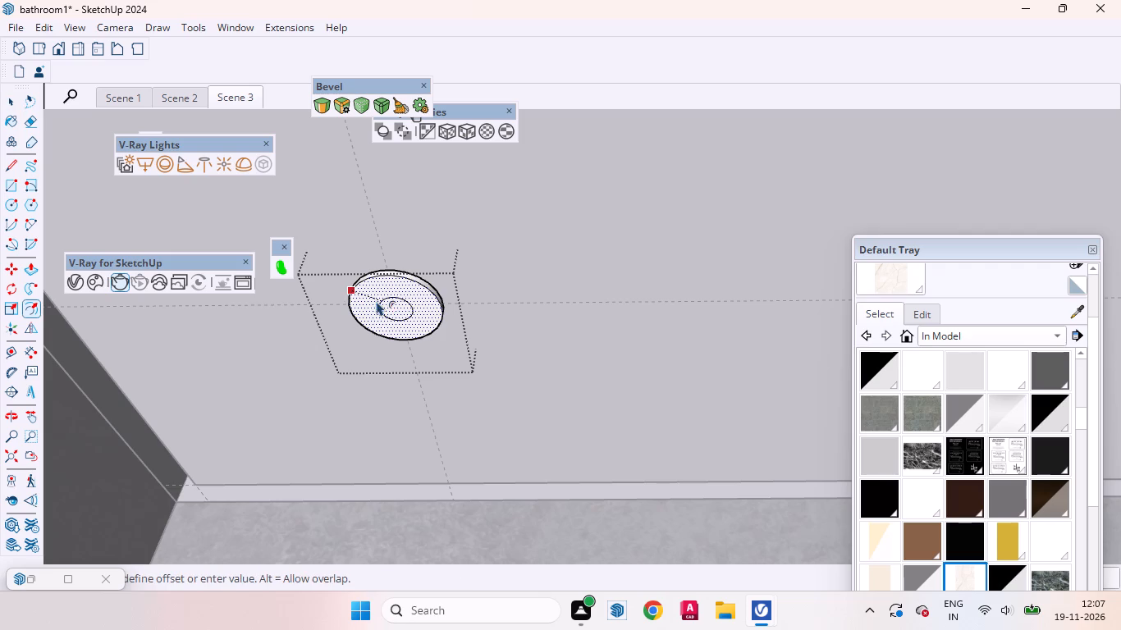
click(373, 294)
key(space)
Push the inner circular face 5 mm into the disc to form a recess.
click(391, 308)
scroll(395, 306, up, 3)
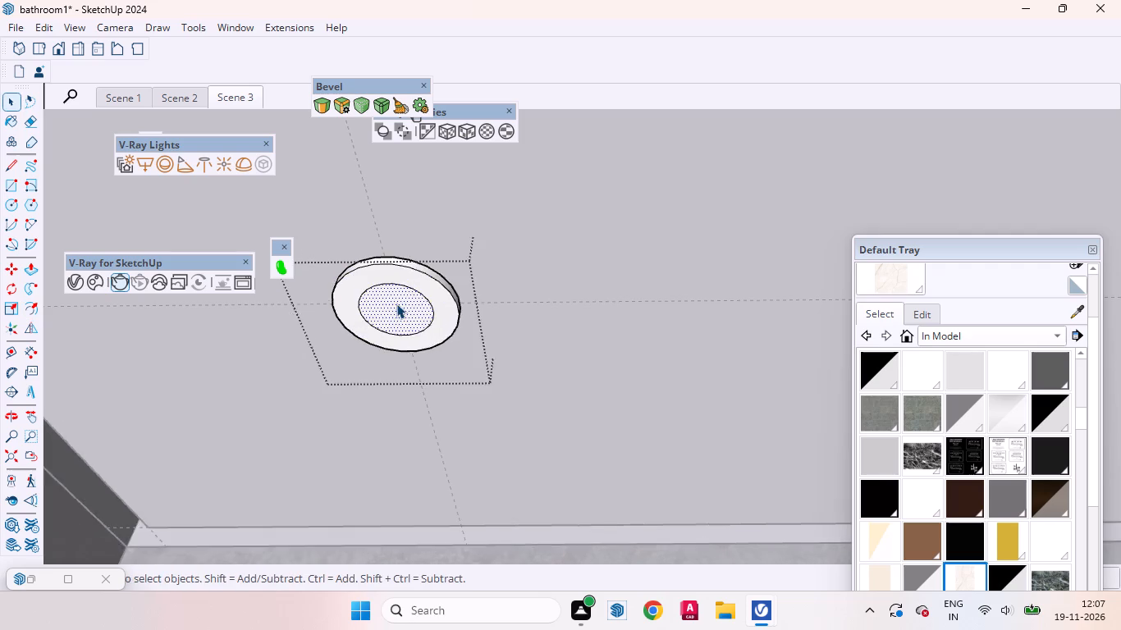
scroll(396, 304, up, 3)
key(p)
click(396, 308)
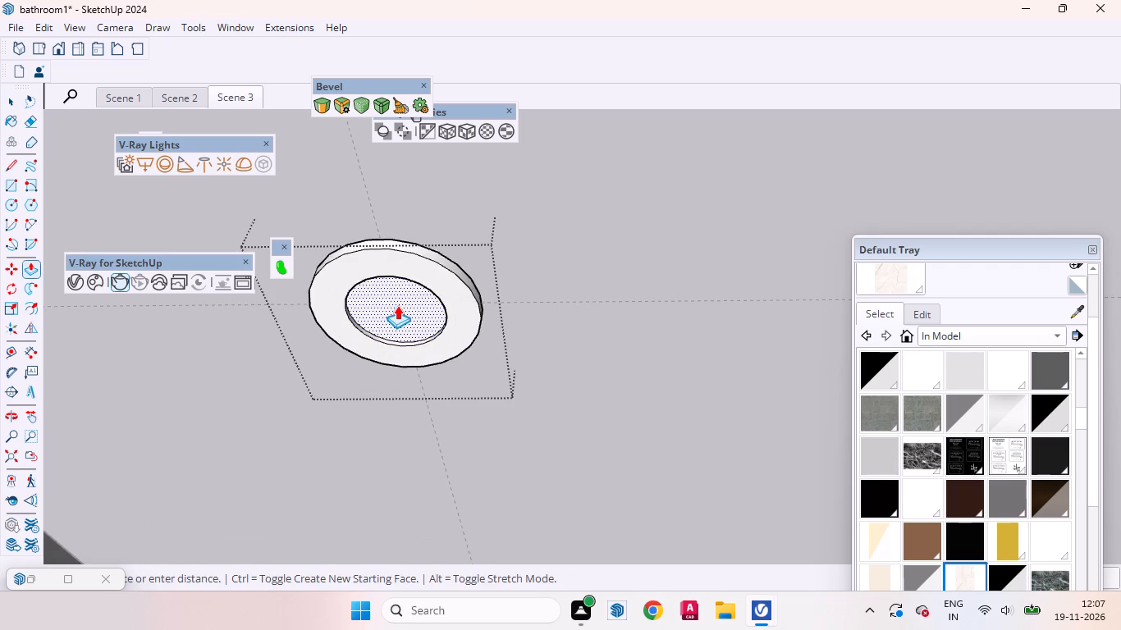
text(5mm)
key(Return)
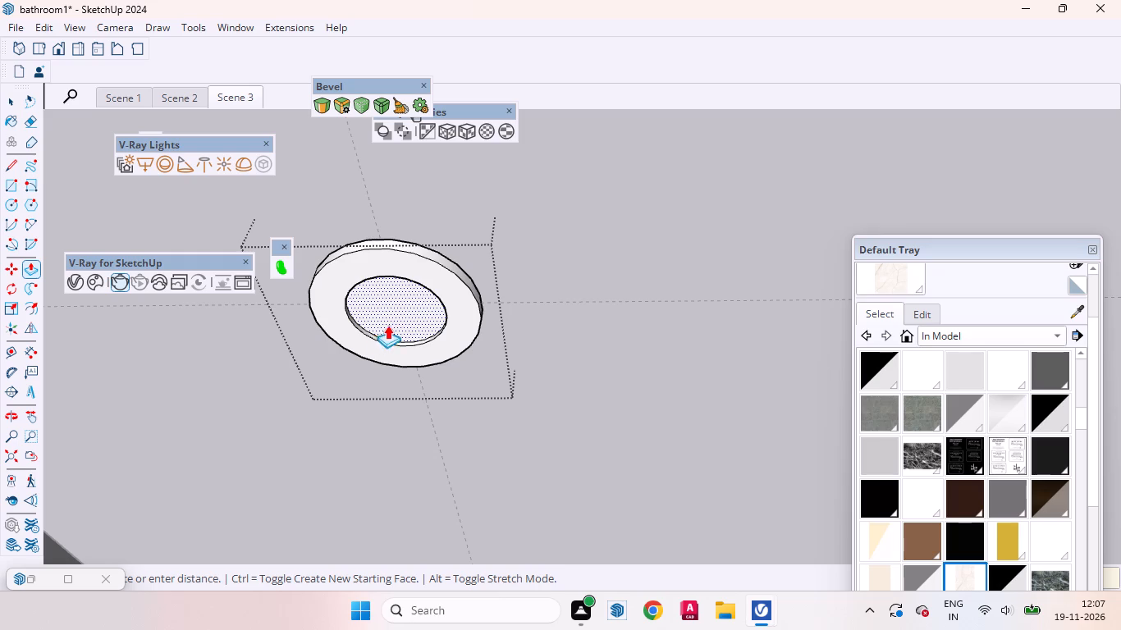
key(space)
Group the recessed inner face with its edges and convert that group into a V-Ray Mesh Light.
double_click(394, 313)
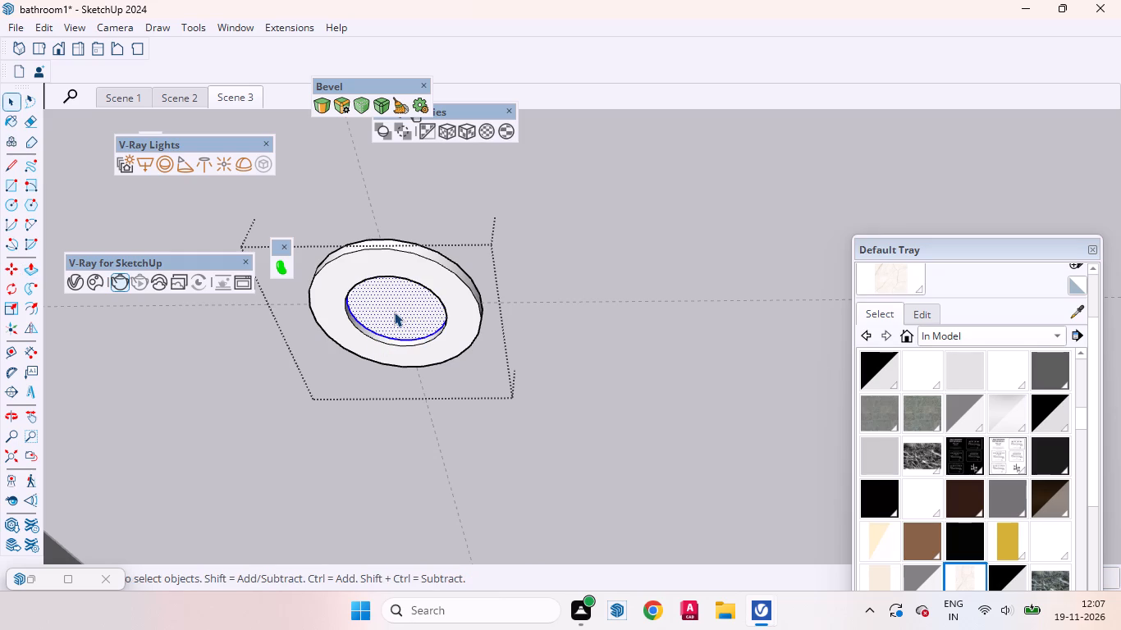
right_click(394, 312)
click(442, 154)
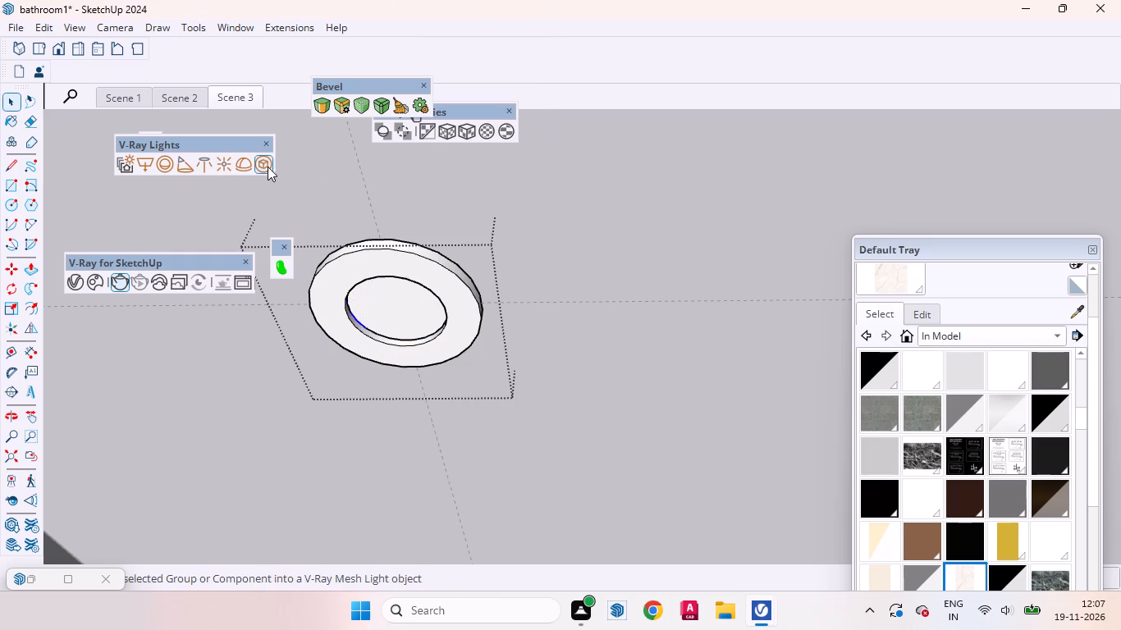
click(264, 166)
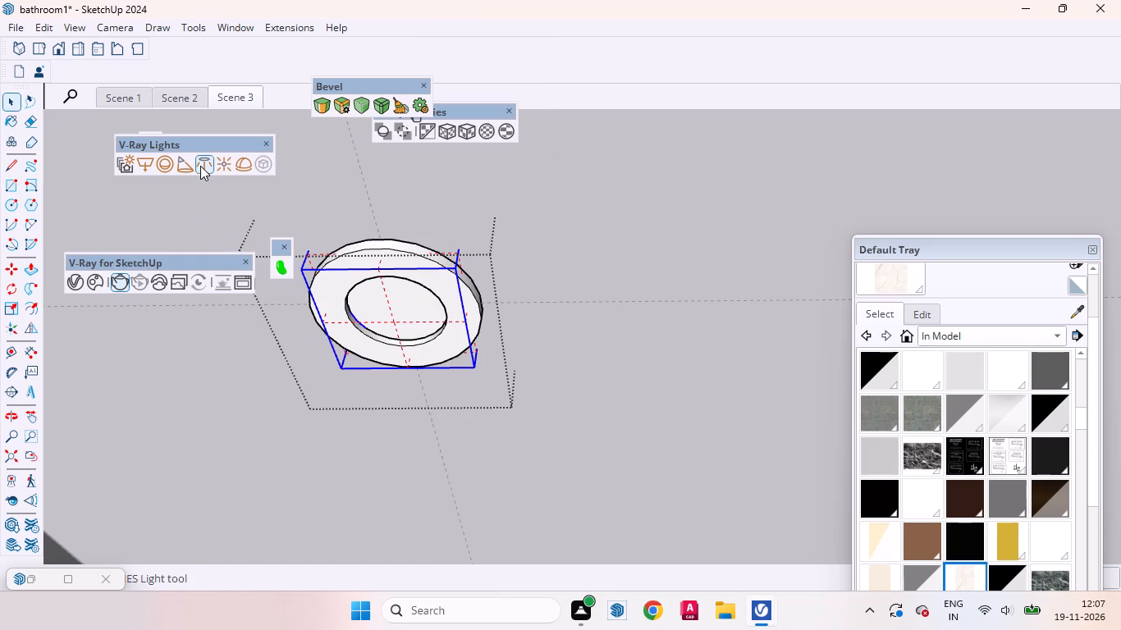
Place a V-Ray IES light using cylinder-wide.ies from the ies-lights-pack folder inside the downlight's recess, and leave the group.
click(200, 165)
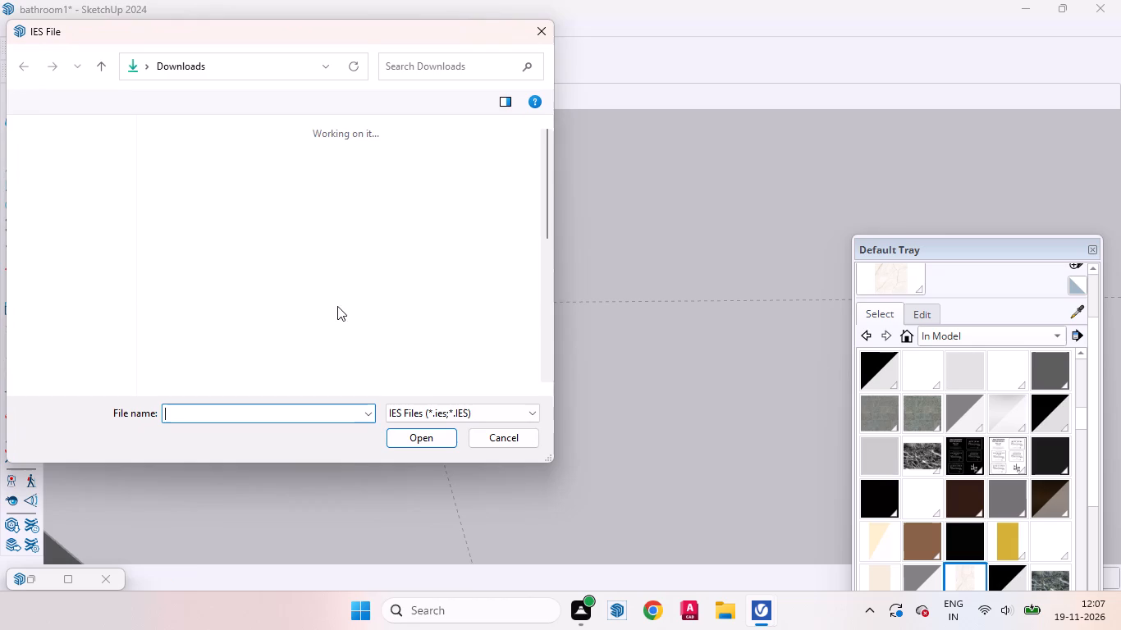
scroll(82, 202, up, 3)
click(66, 135)
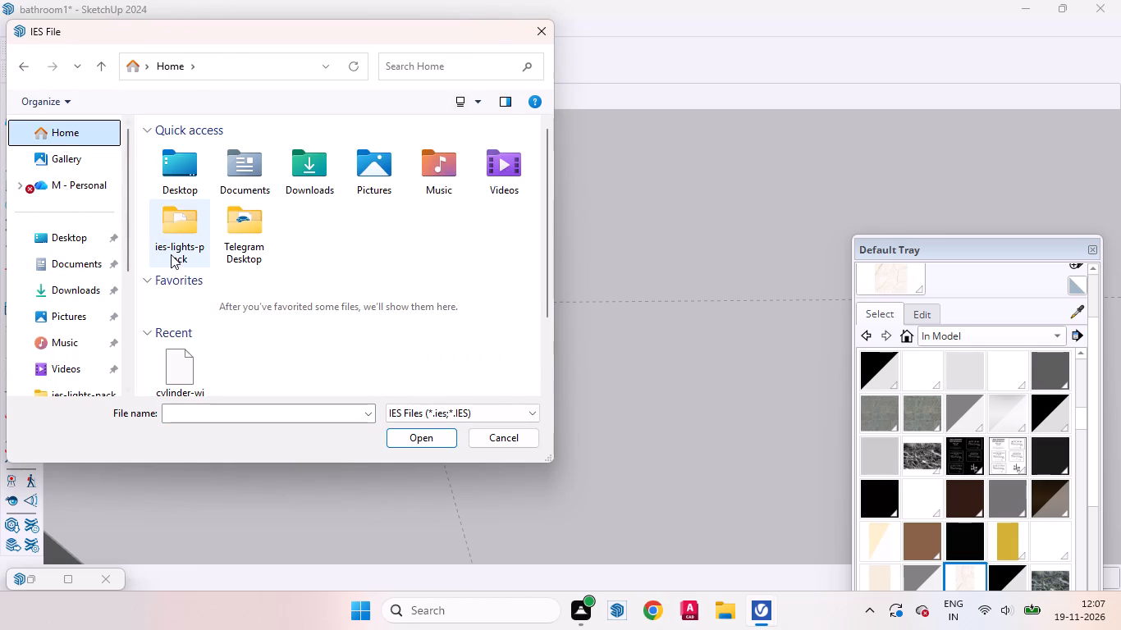
double_click(171, 254)
click(244, 247)
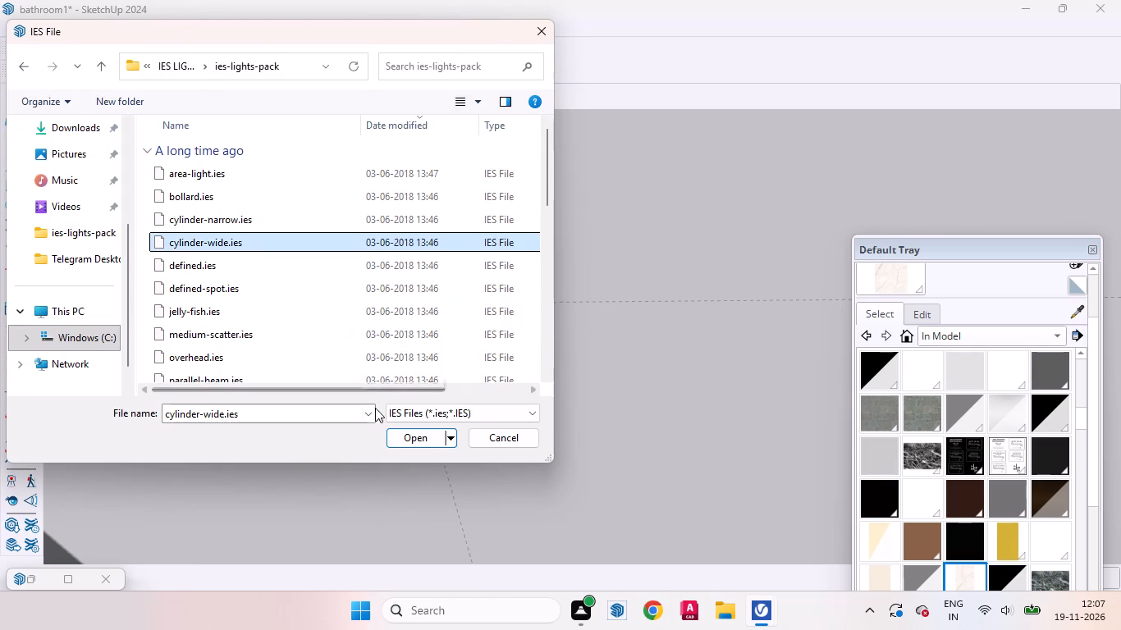
click(415, 440)
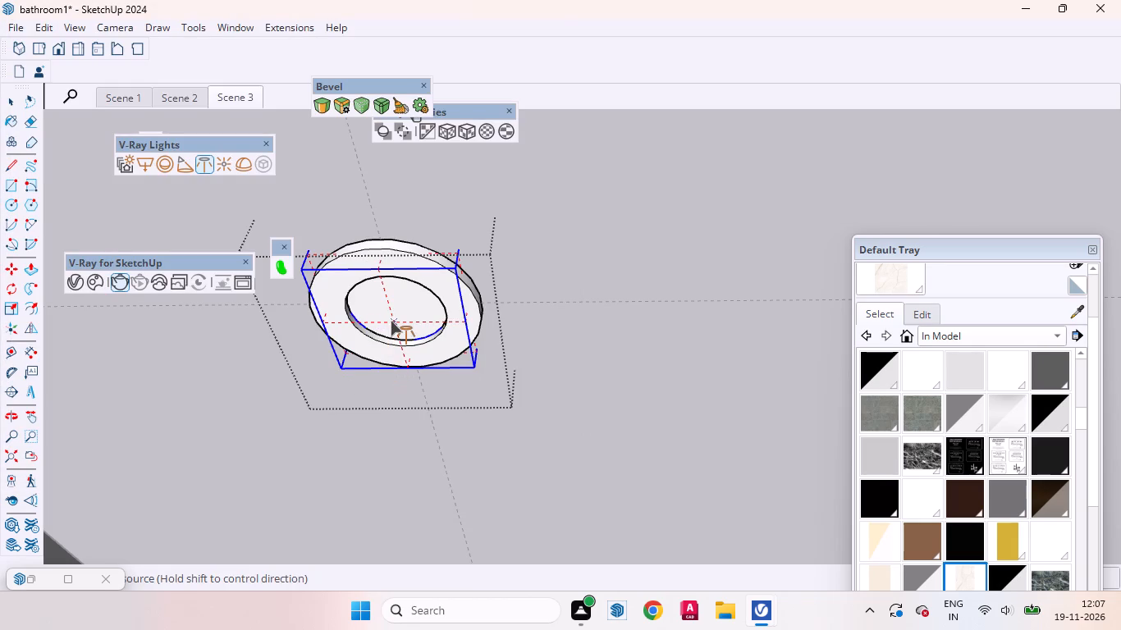
click(393, 321)
key(space)
scroll(391, 357, down, 5)
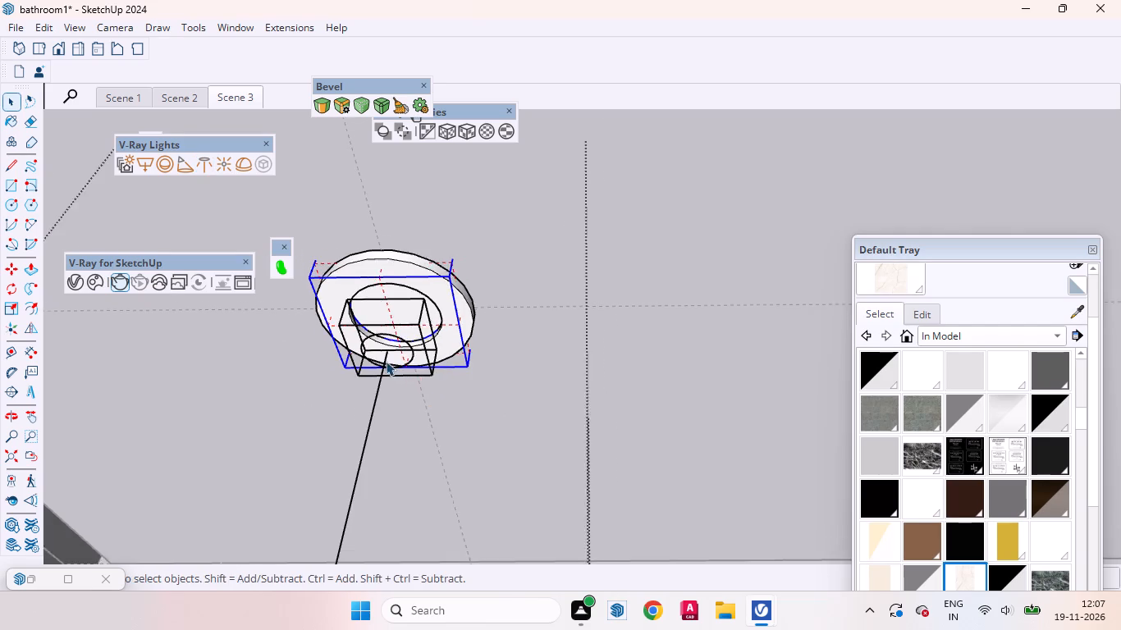
scroll(386, 361, down, 20)
scroll(386, 361, down, 12)
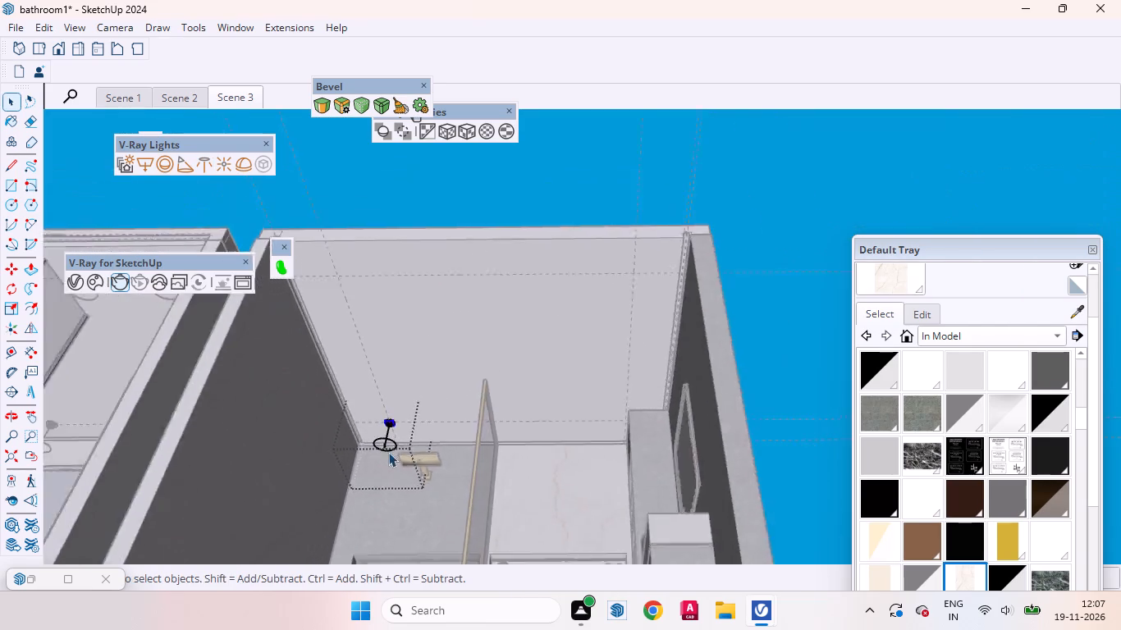
scroll(388, 452, down, 1)
click(427, 249)
click(427, 249)
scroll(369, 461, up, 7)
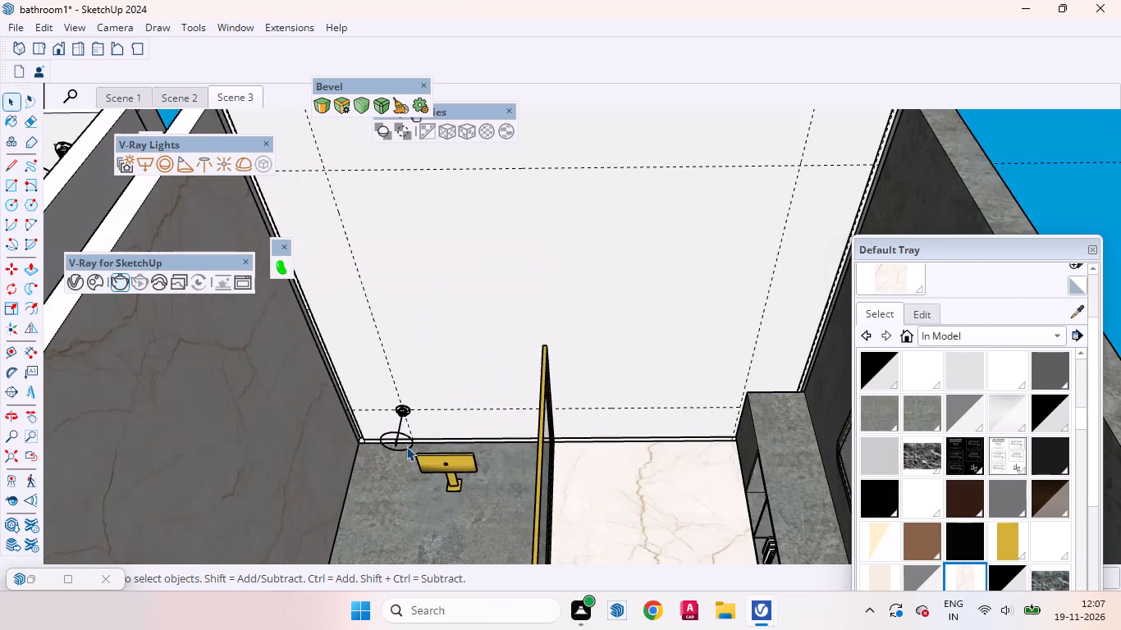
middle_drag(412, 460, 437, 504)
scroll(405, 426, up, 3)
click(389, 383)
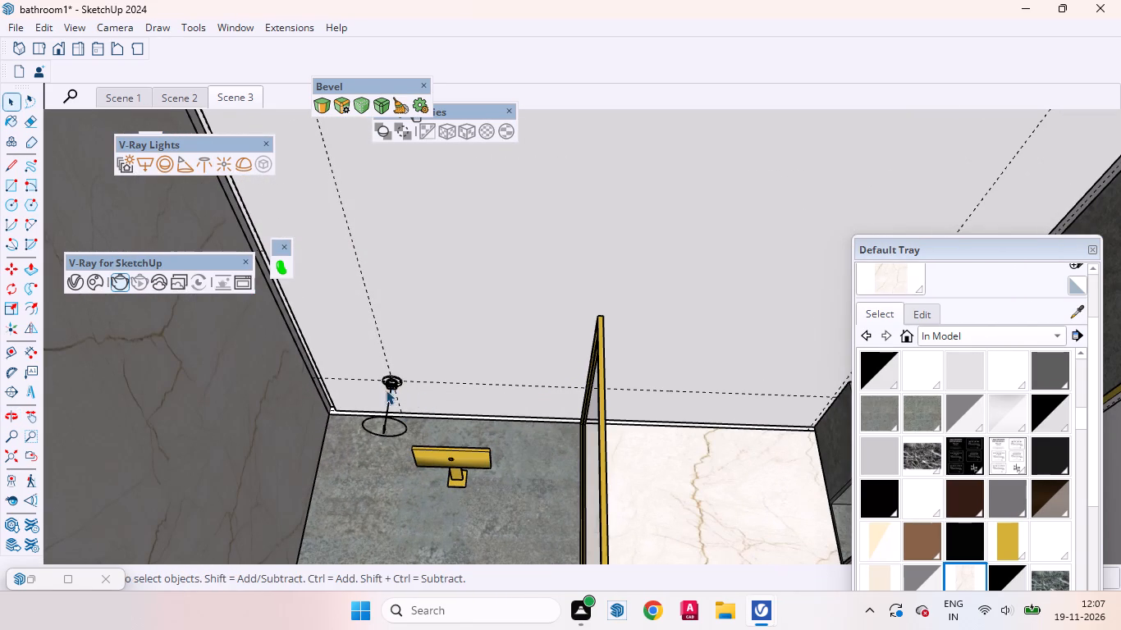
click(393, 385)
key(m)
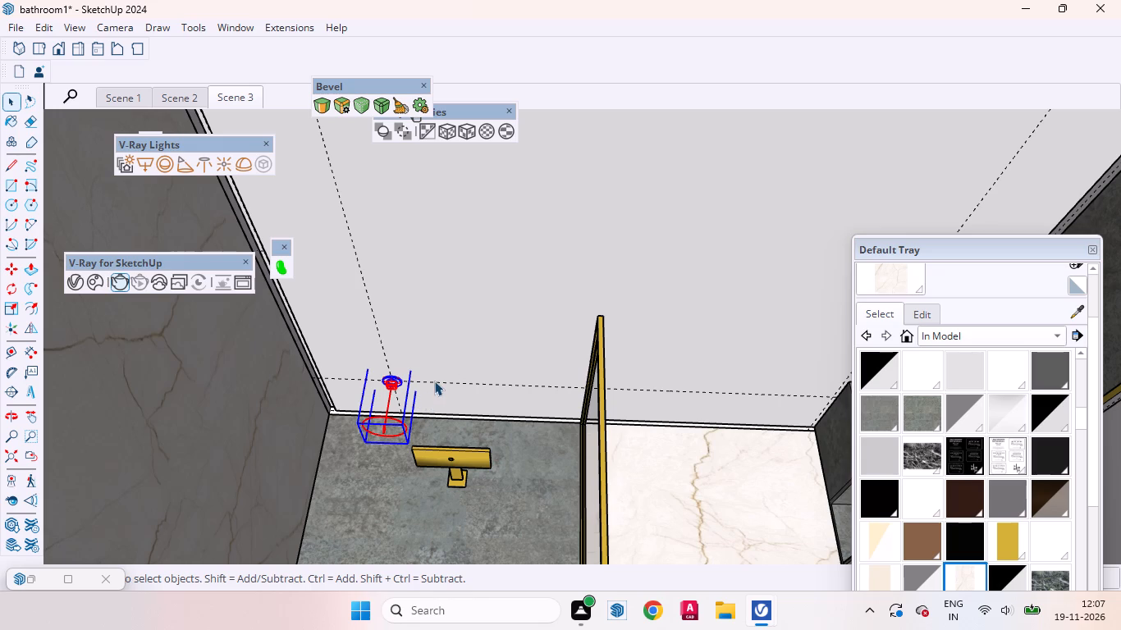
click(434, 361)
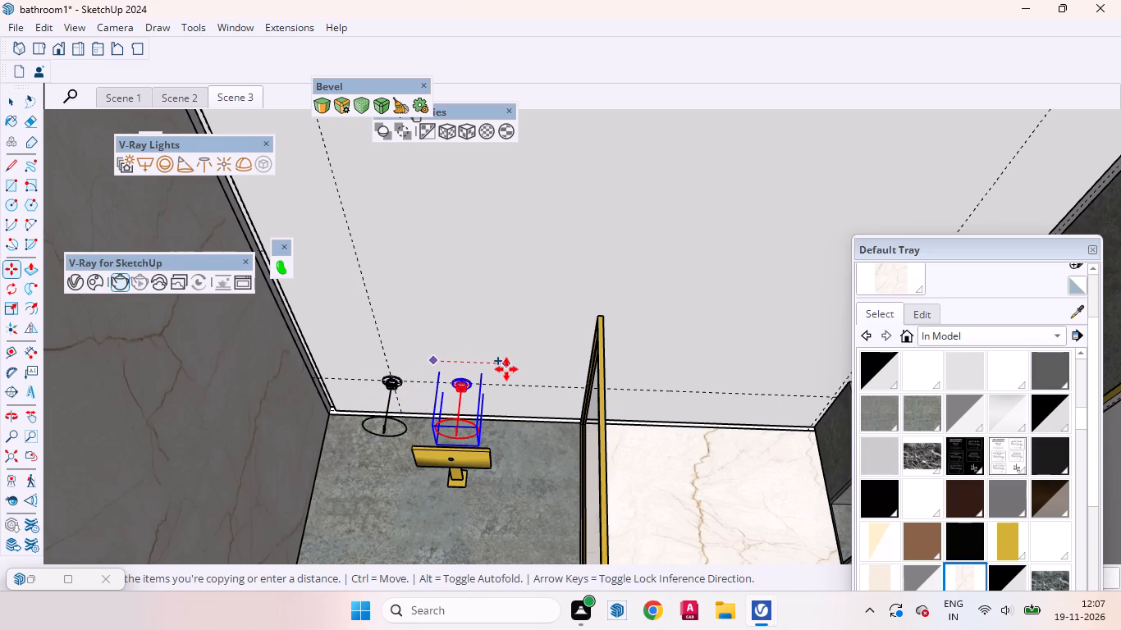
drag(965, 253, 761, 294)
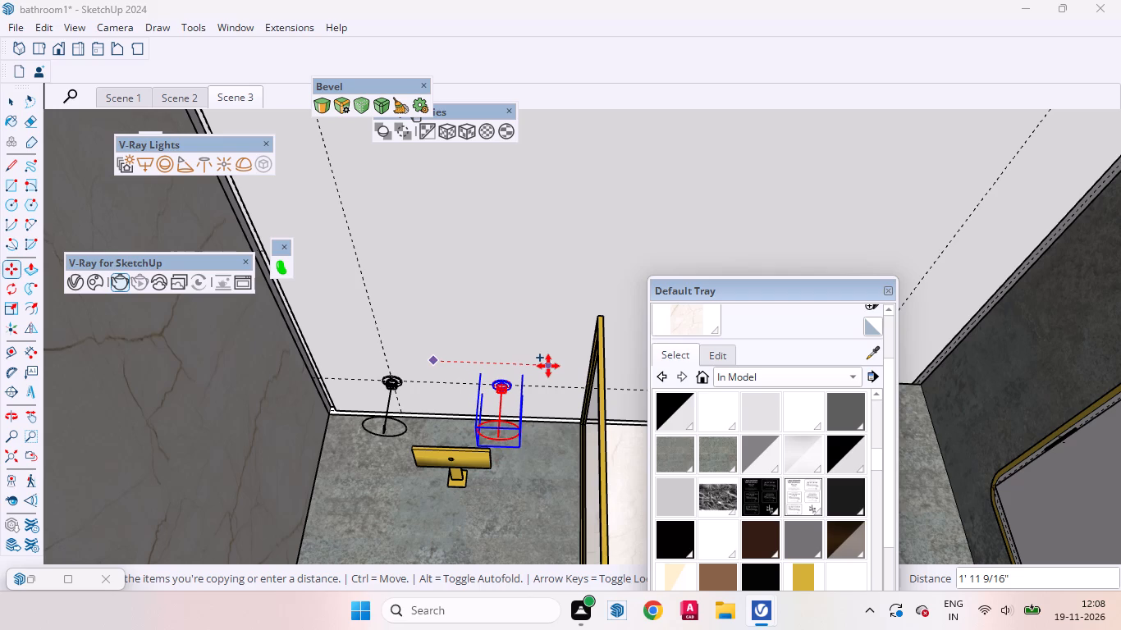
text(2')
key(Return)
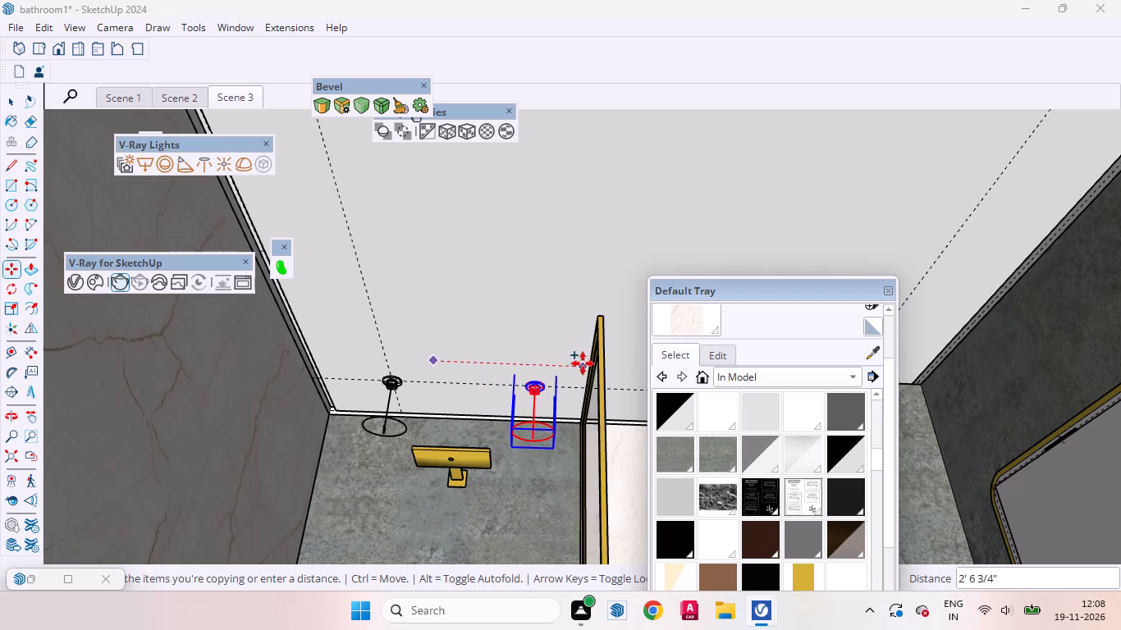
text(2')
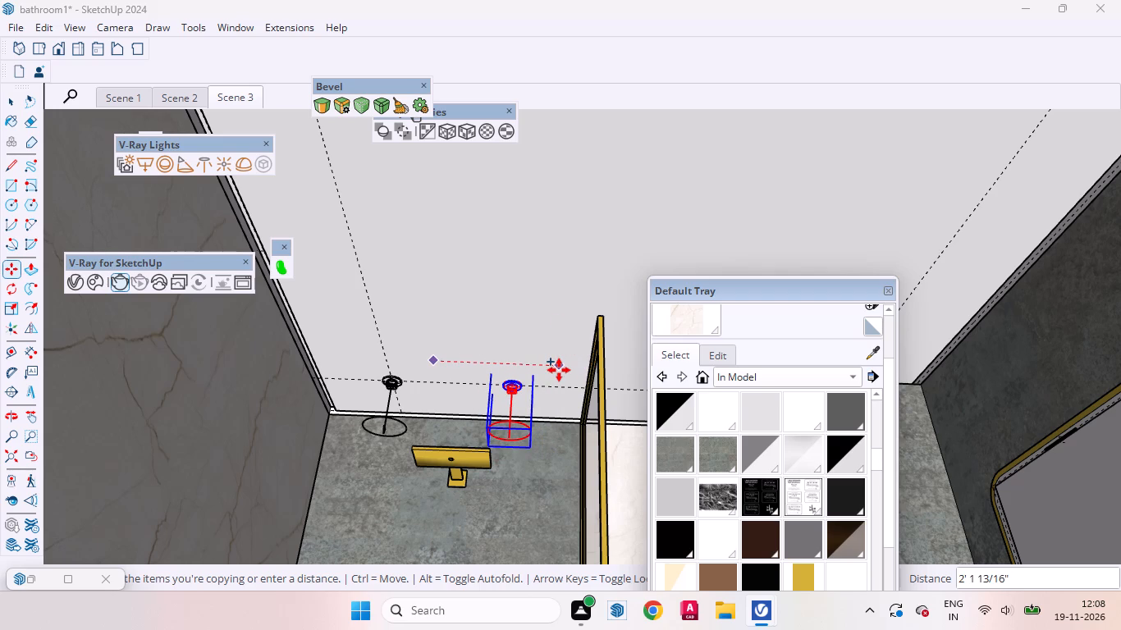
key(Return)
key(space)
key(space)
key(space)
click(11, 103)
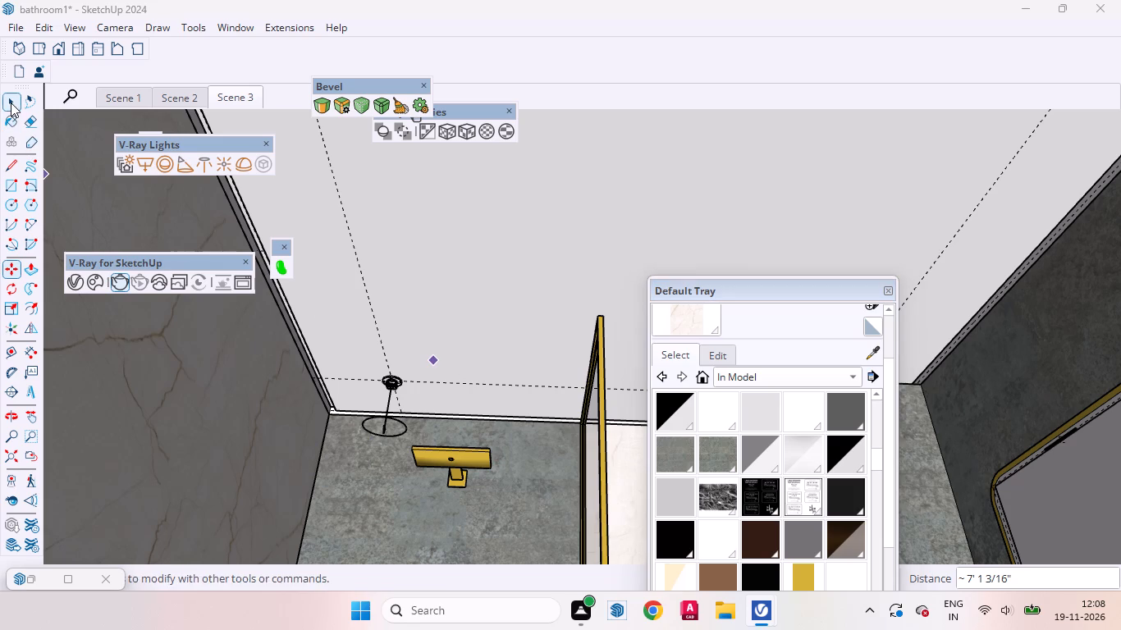
Copy the corner downlight 2' along the ceiling guide by the shower wall and multiply it into four copies at that spacing.
key(m)
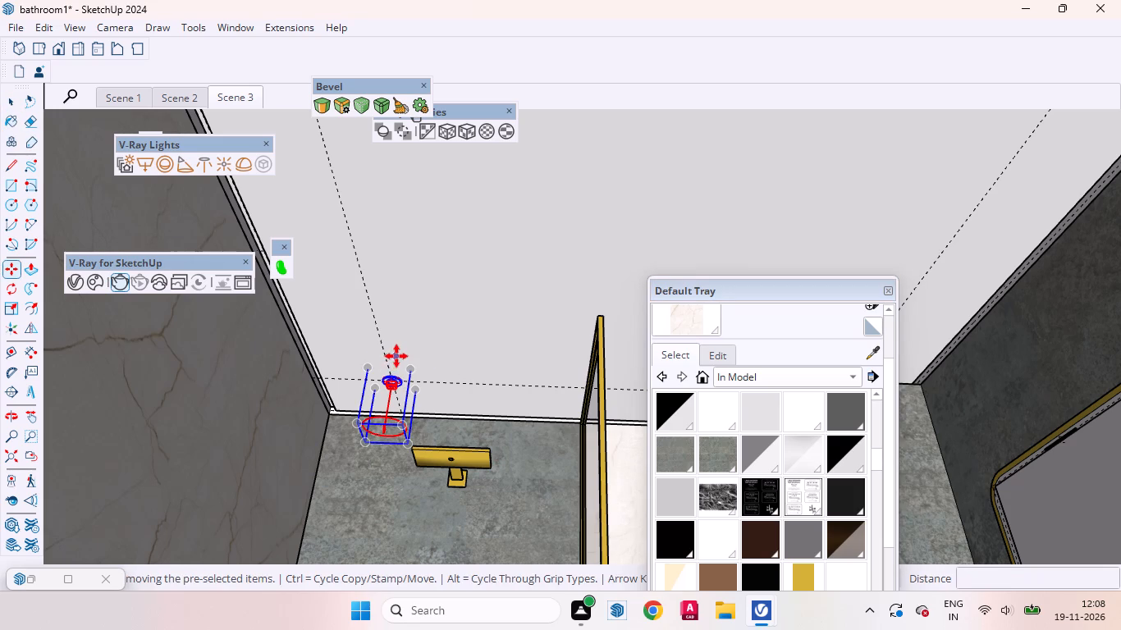
click(396, 356)
text(2')
key(Return)
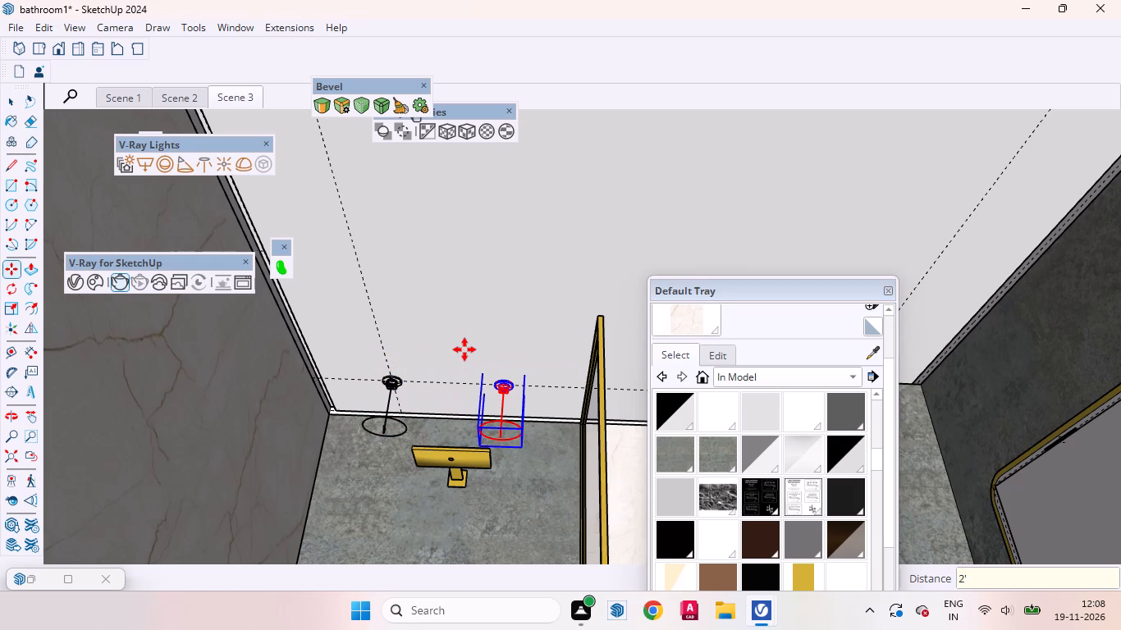
key(Return)
key(shift+asterisk)
key(4)
key(Return)
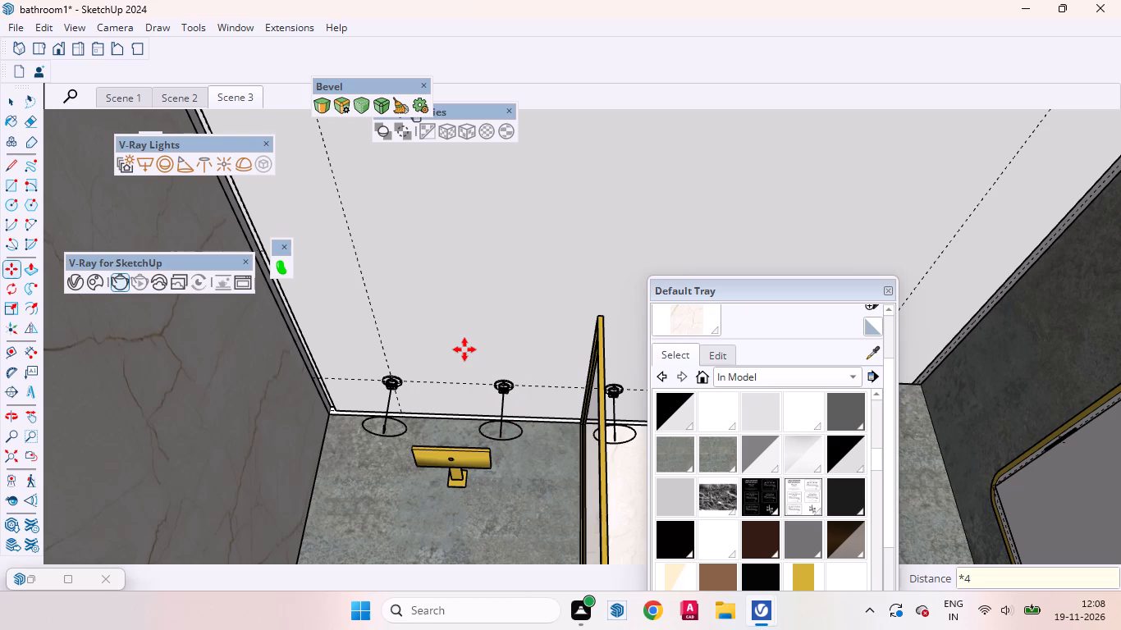
key(space)
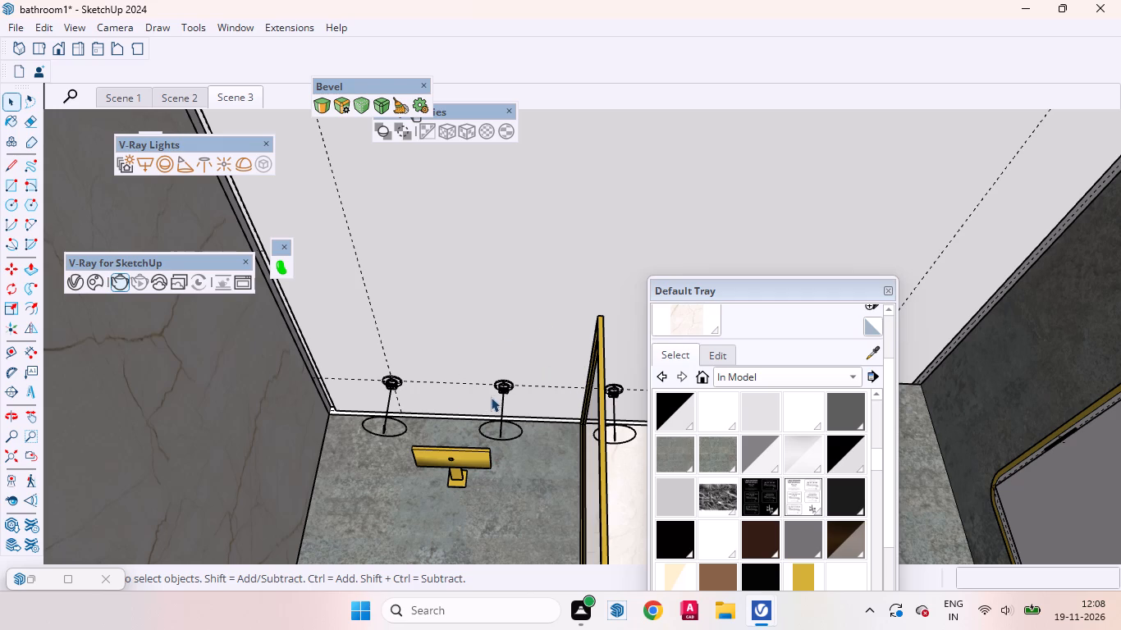
Examine the new downlight row along the shower wall against the ceiling light layout of the adjacent bathroom.
scroll(430, 420, down, 4)
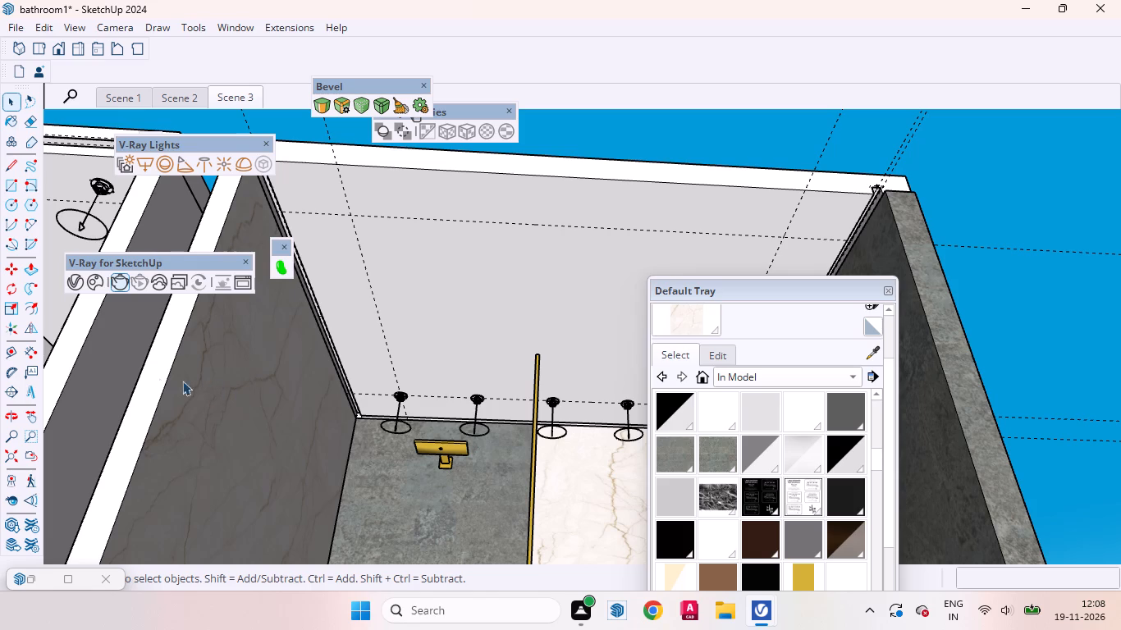
scroll(262, 408, down, 6)
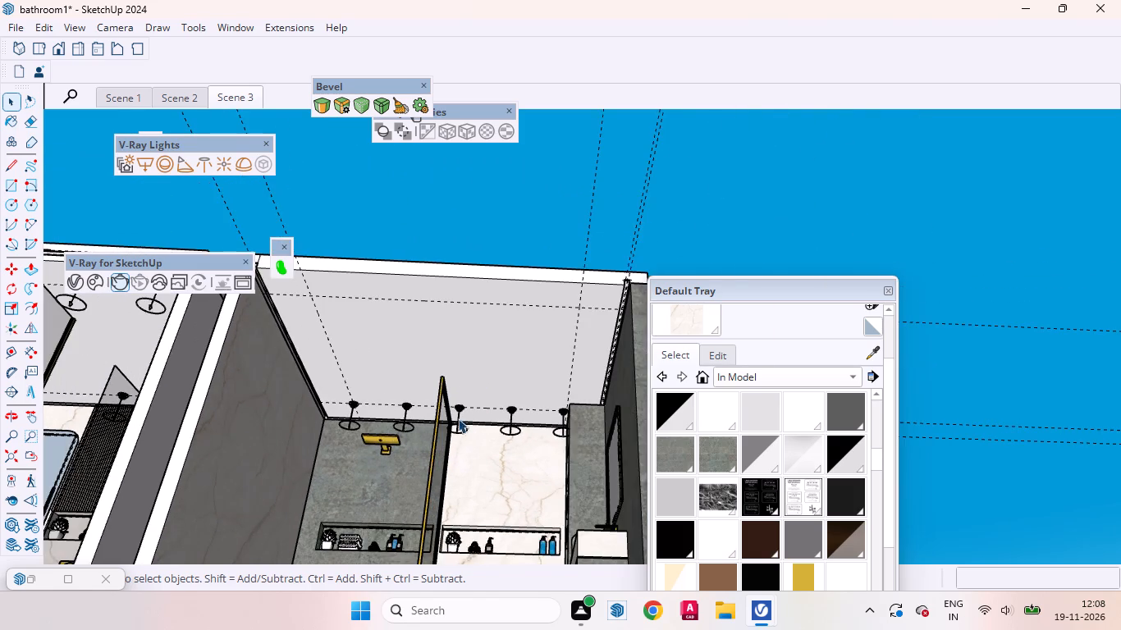
scroll(533, 421, up, 5)
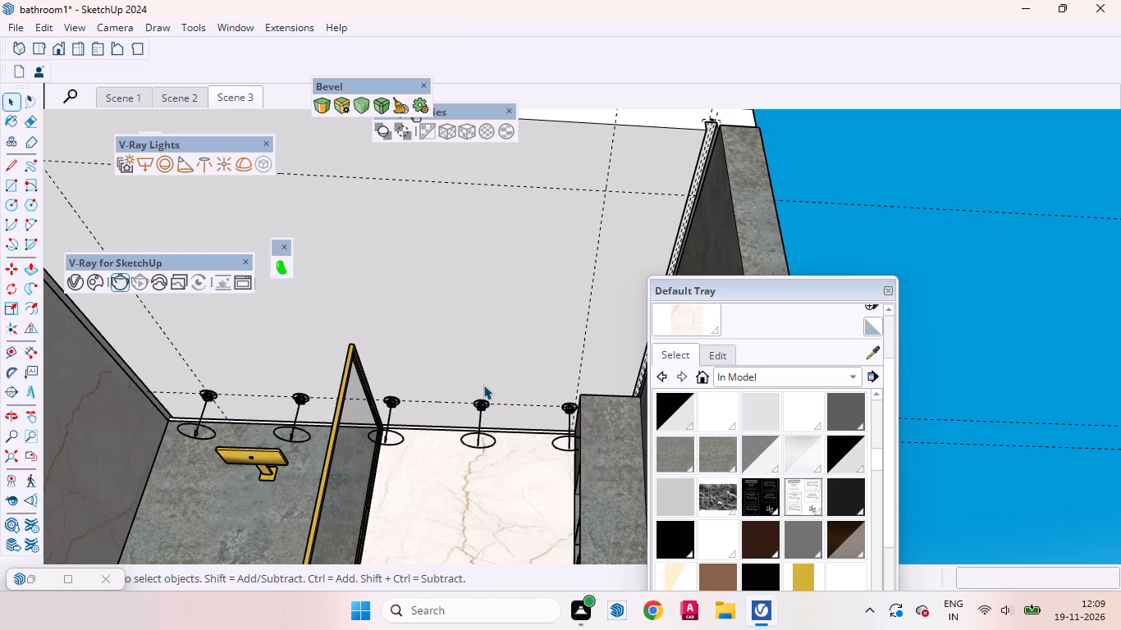
scroll(425, 418, down, 2)
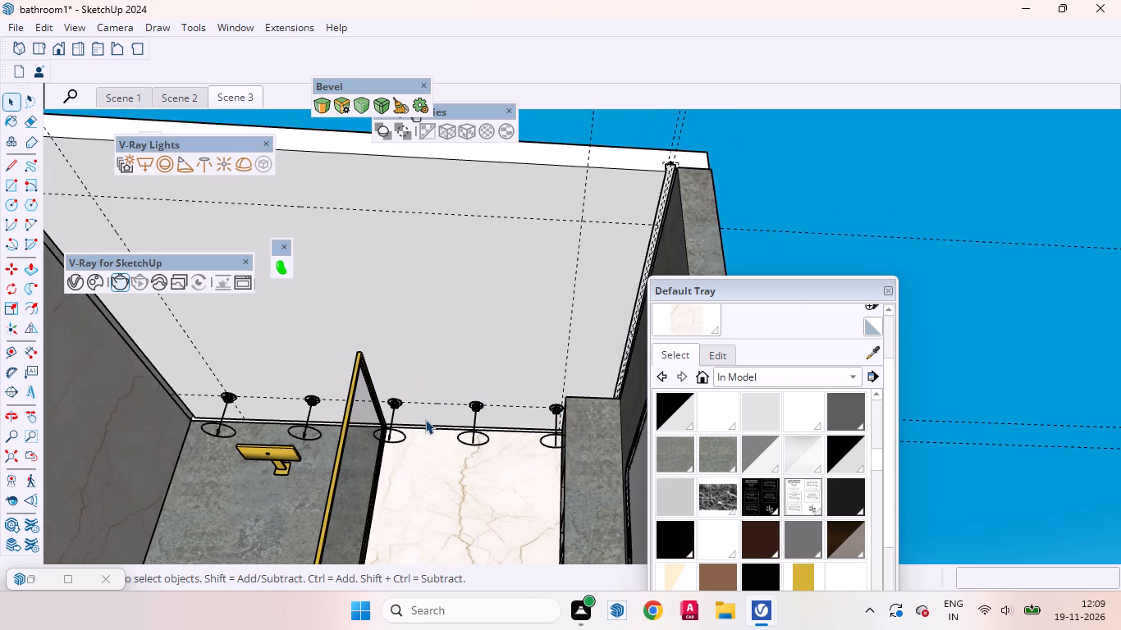
scroll(425, 419, down, 8)
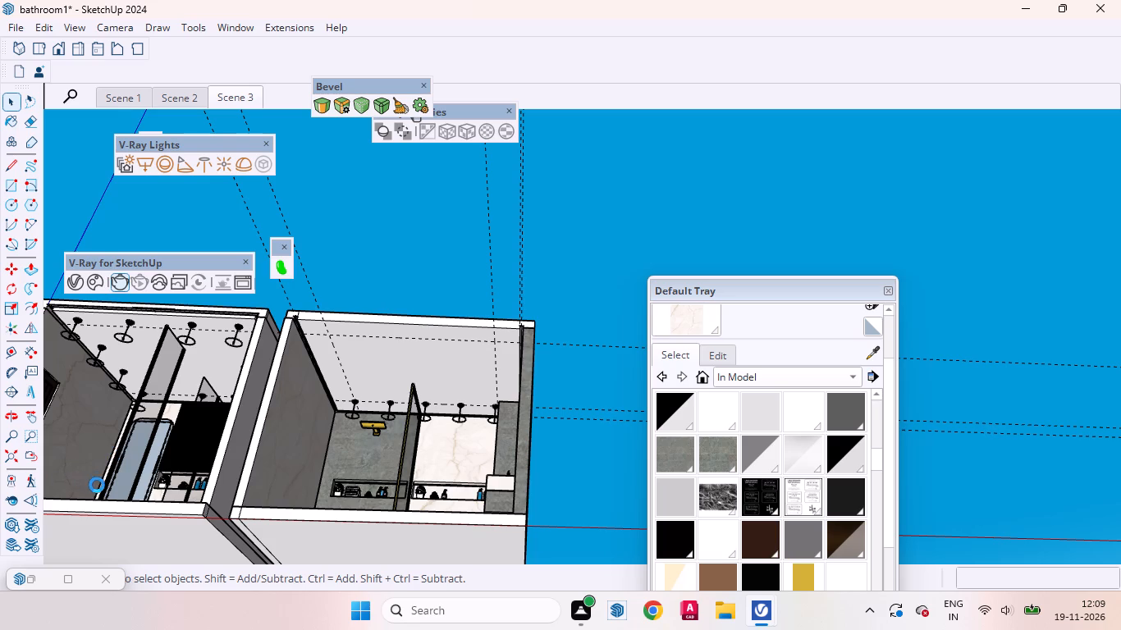
scroll(346, 431, up, 2)
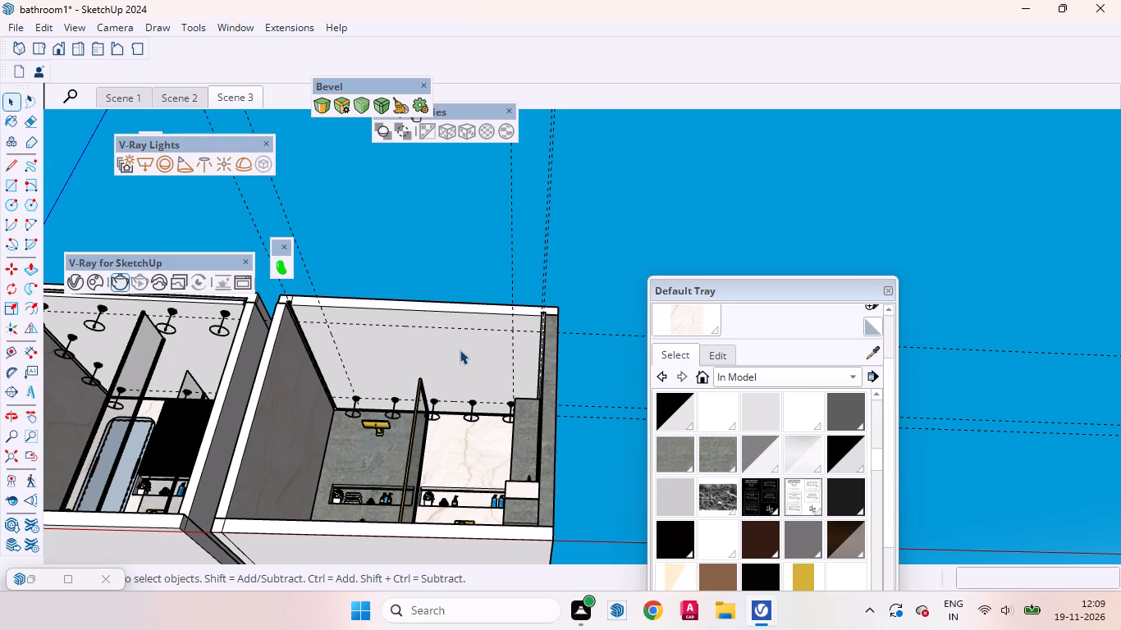
scroll(456, 351, up, 6)
middle_drag(477, 397, 470, 459)
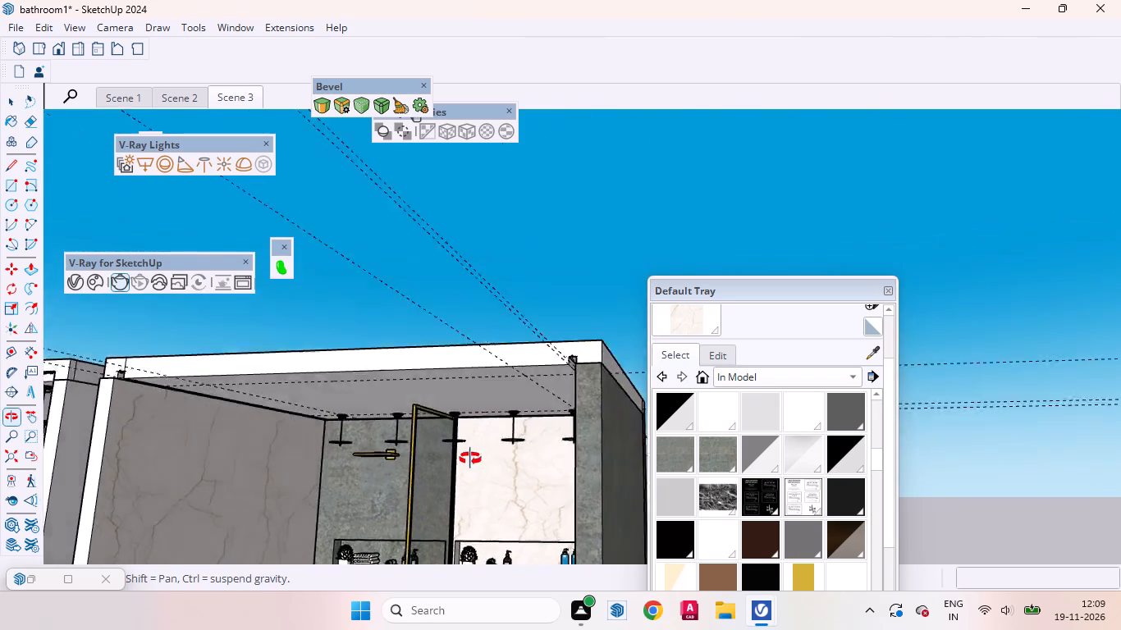
middle_drag(470, 459, 520, 459)
scroll(492, 473, down, 9)
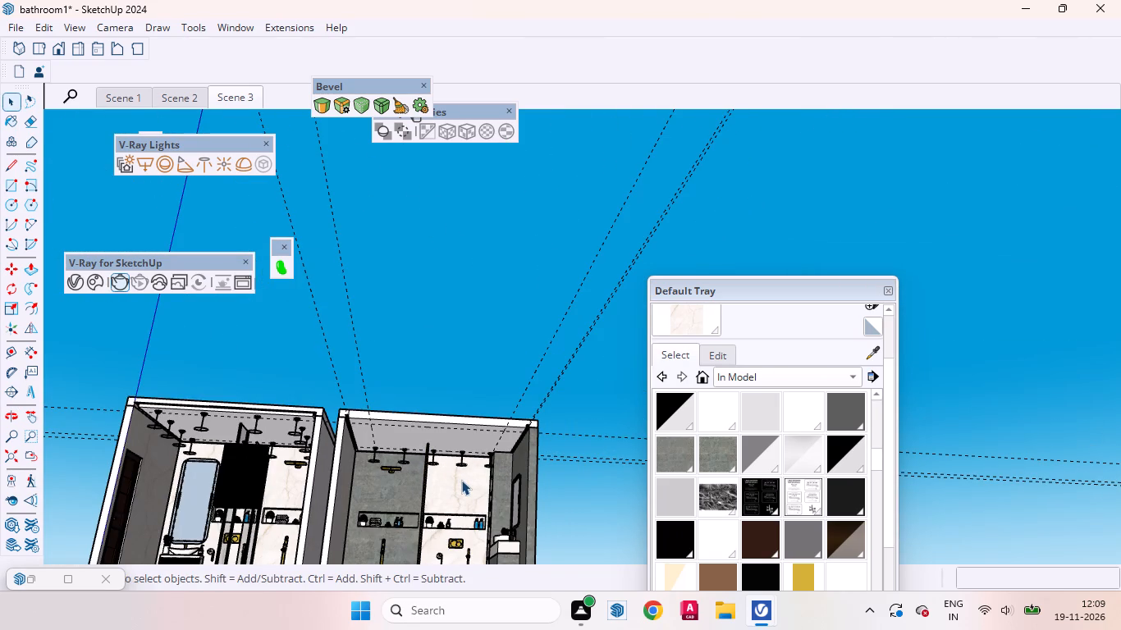
Copy the shower corner downlight 2' along the ceiling guide by the marble side wall and multiply it into four copies at that spacing.
scroll(449, 468, up, 9)
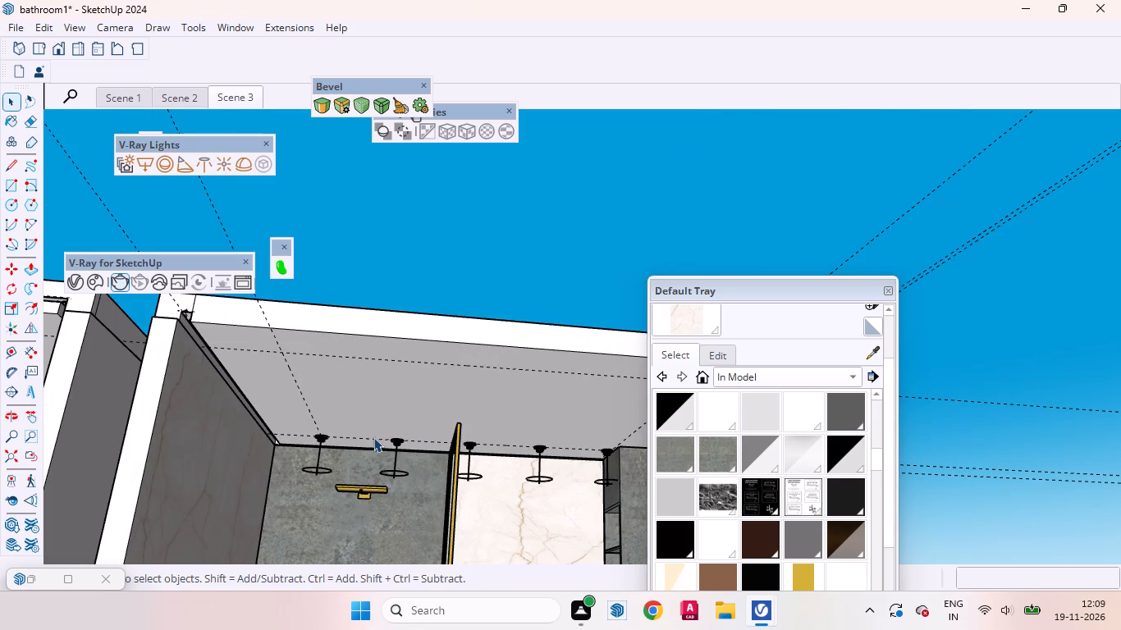
scroll(376, 444, up, 2)
scroll(327, 452, down, 6)
middle_drag(467, 486, 419, 432)
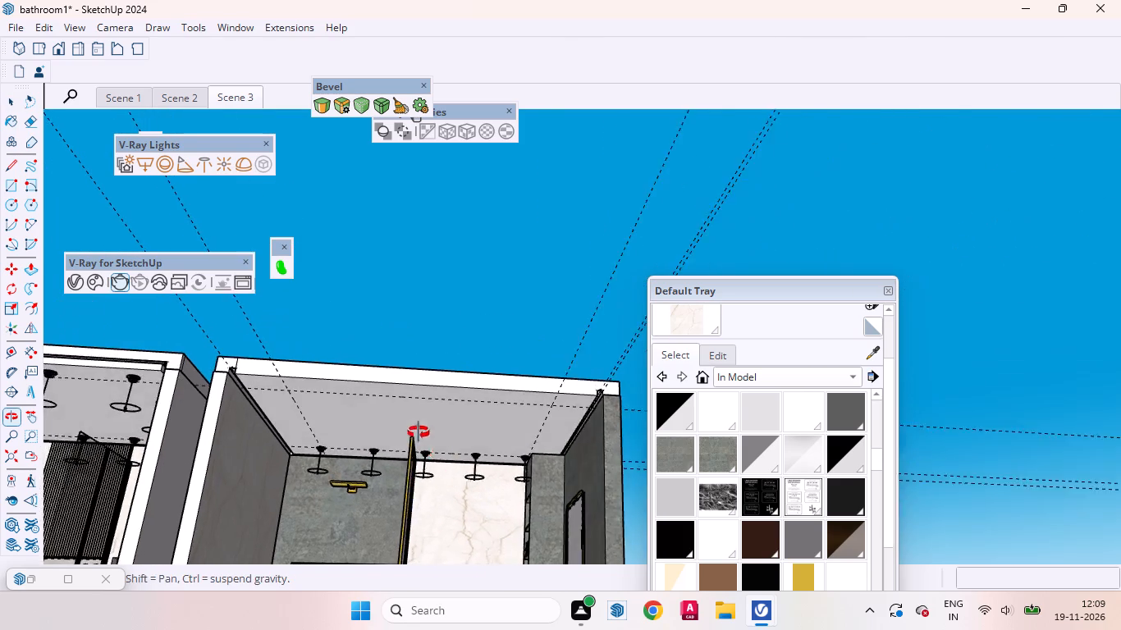
middle_drag(419, 432, 414, 428)
scroll(341, 466, up, 5)
ctrl+click(336, 477)
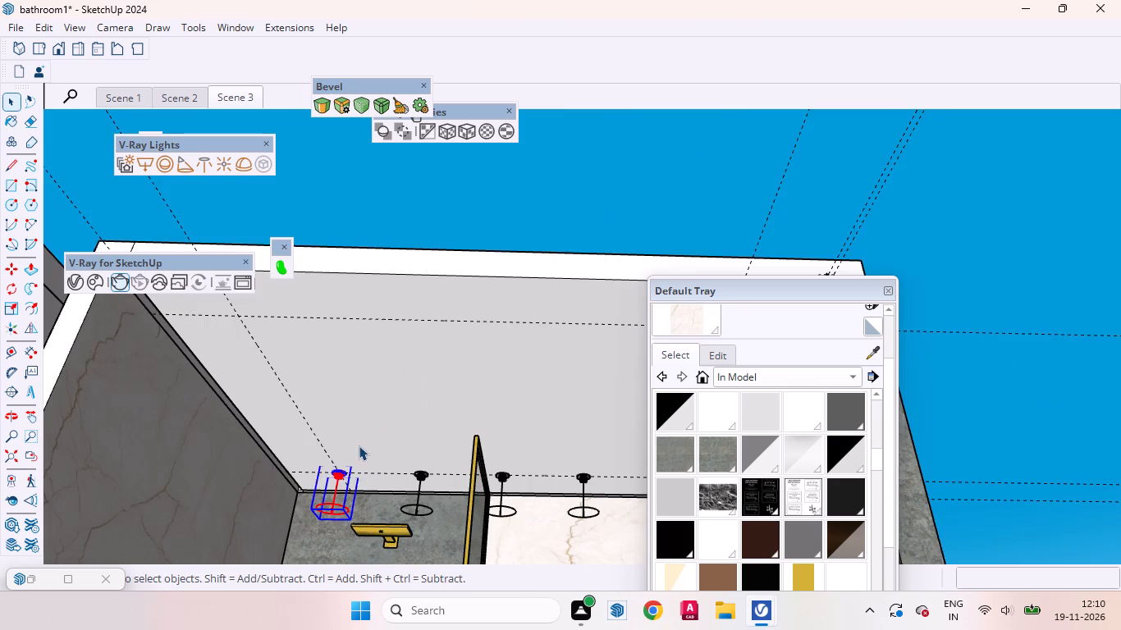
scroll(359, 445, down, 6)
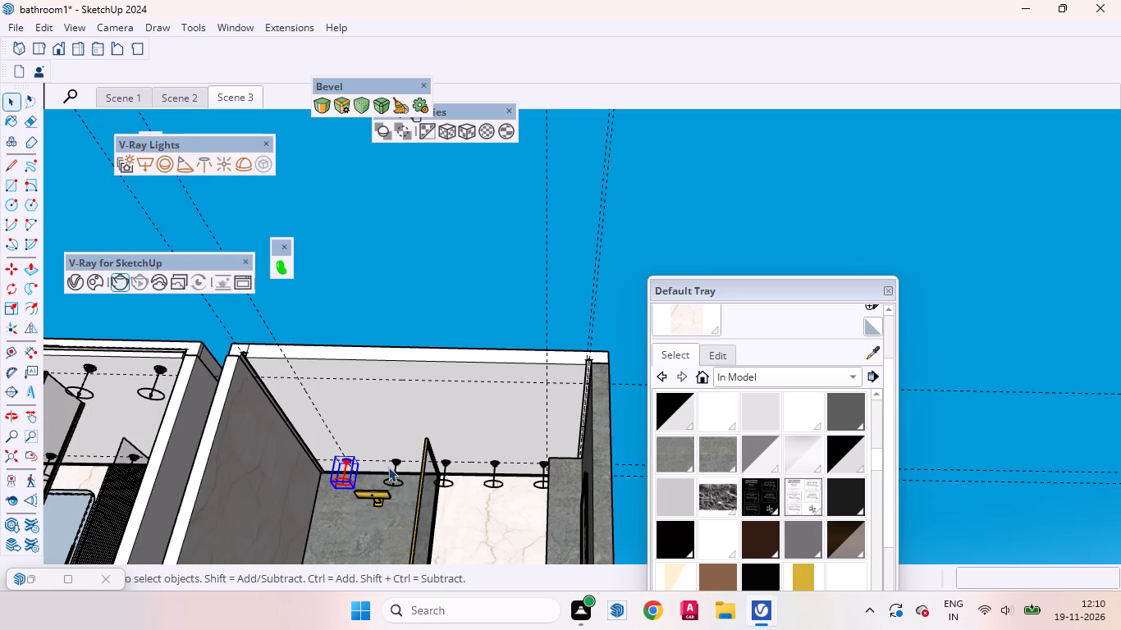
scroll(357, 375, down, 1)
scroll(349, 441, up, 2)
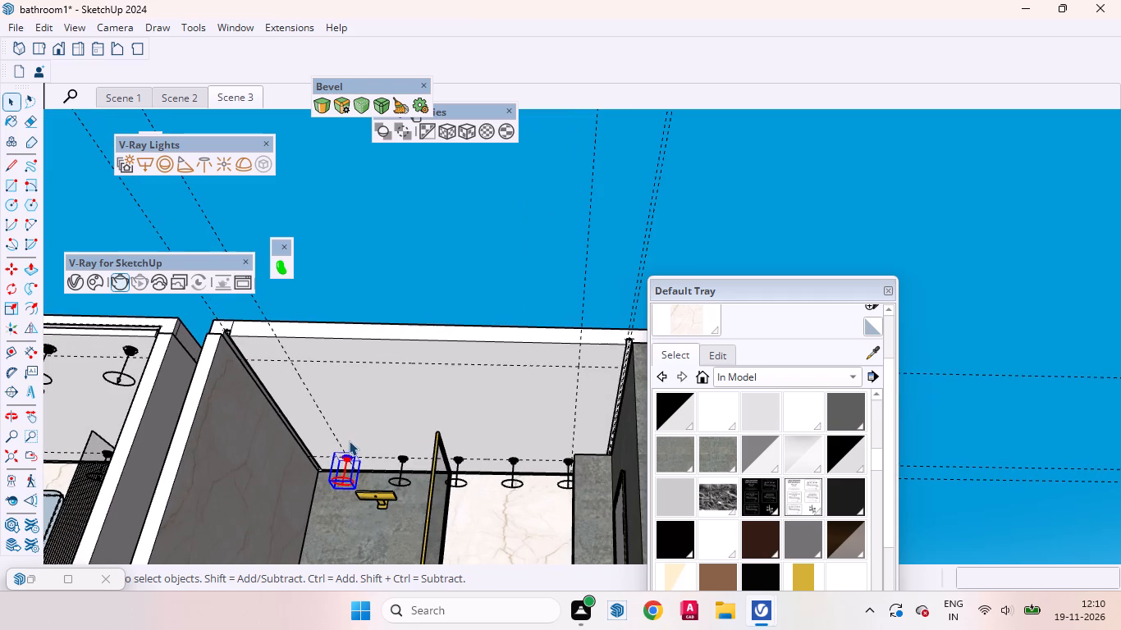
scroll(373, 404, down, 5)
scroll(380, 380, up, 1)
scroll(384, 378, down, 1)
middle_drag(392, 425, 322, 540)
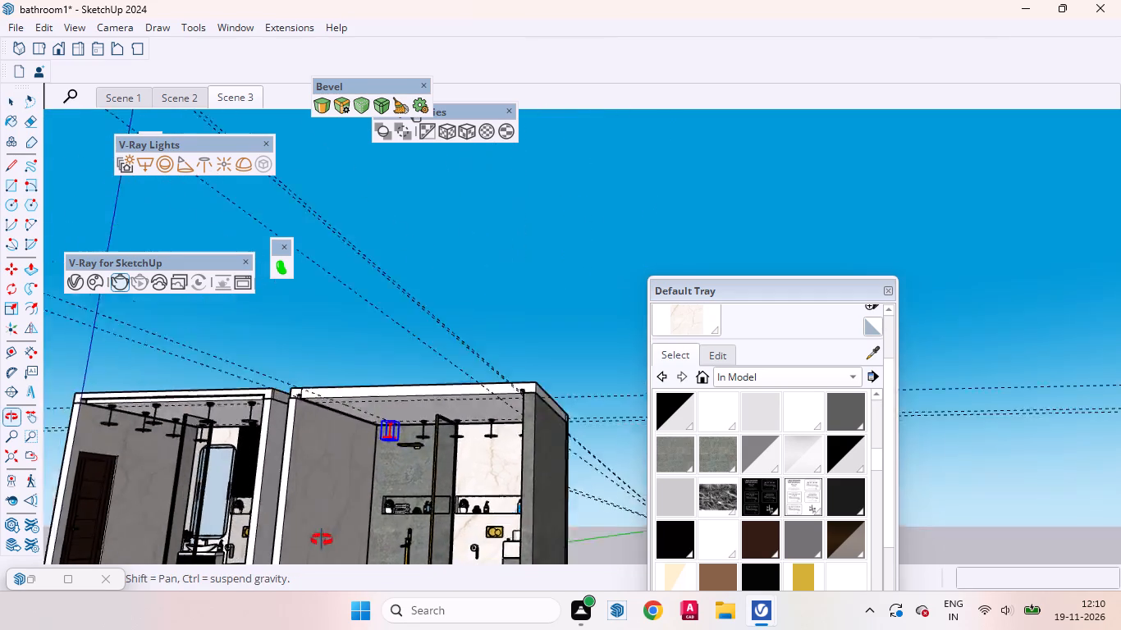
middle_drag(322, 540, 312, 551)
scroll(366, 468, up, 6)
middle_drag(395, 456, 388, 413)
key(m)
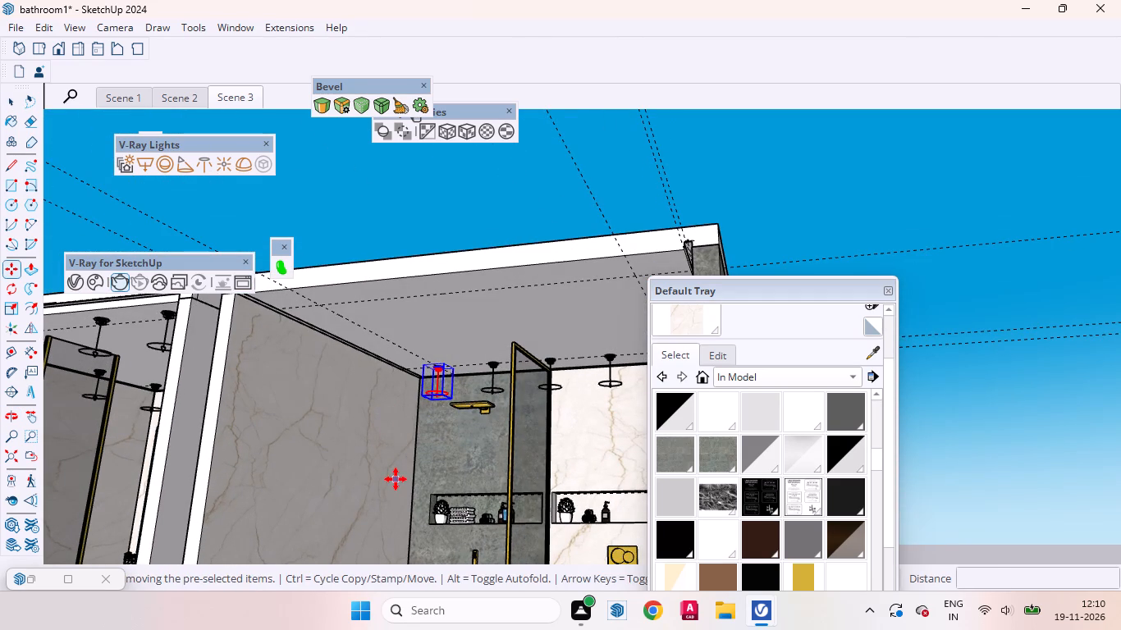
click(396, 478)
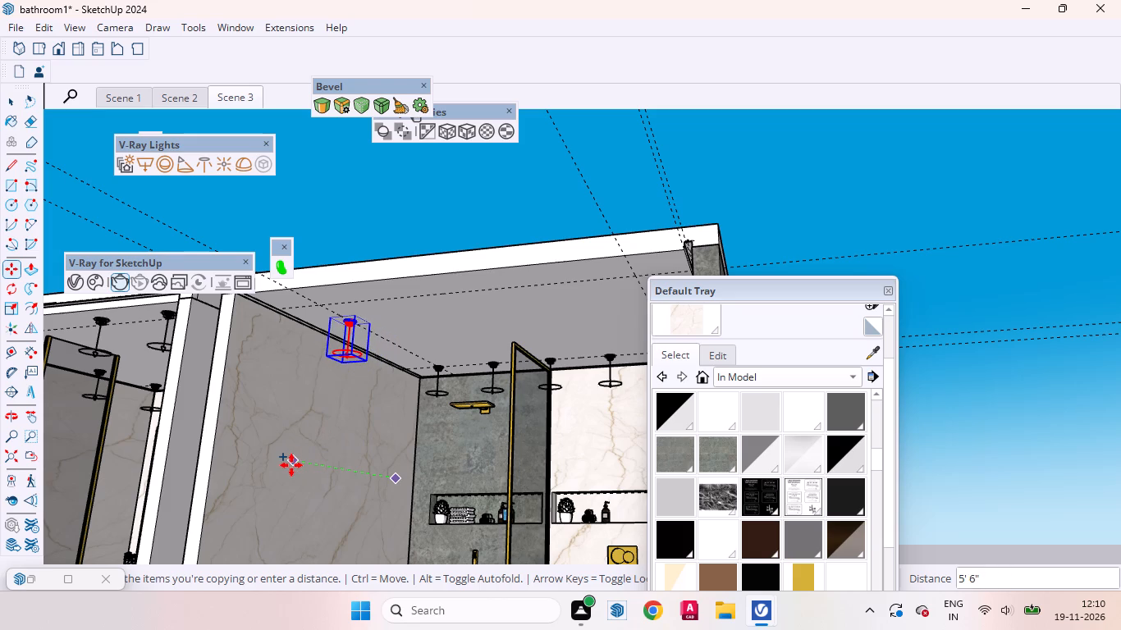
key(2)
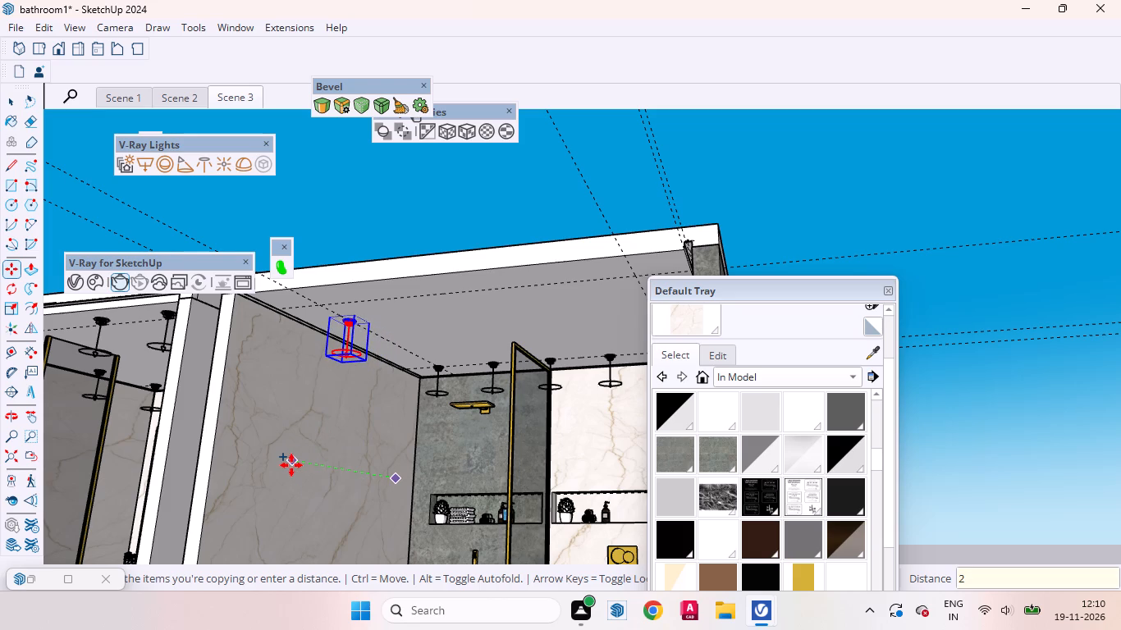
key(apostrophe)
key(Return)
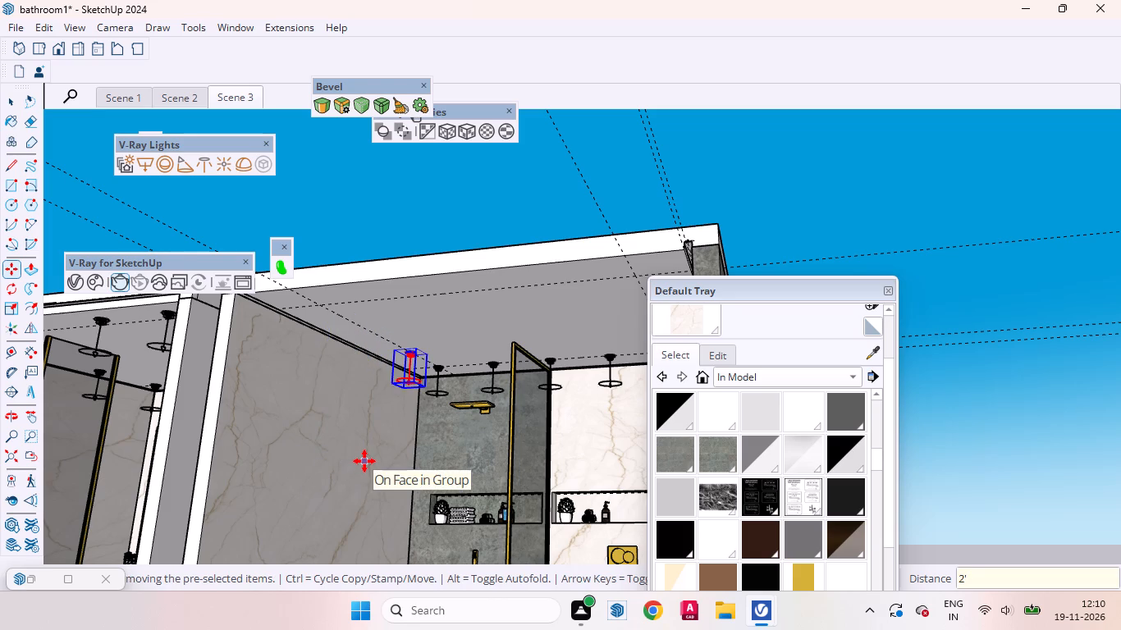
text(*4)
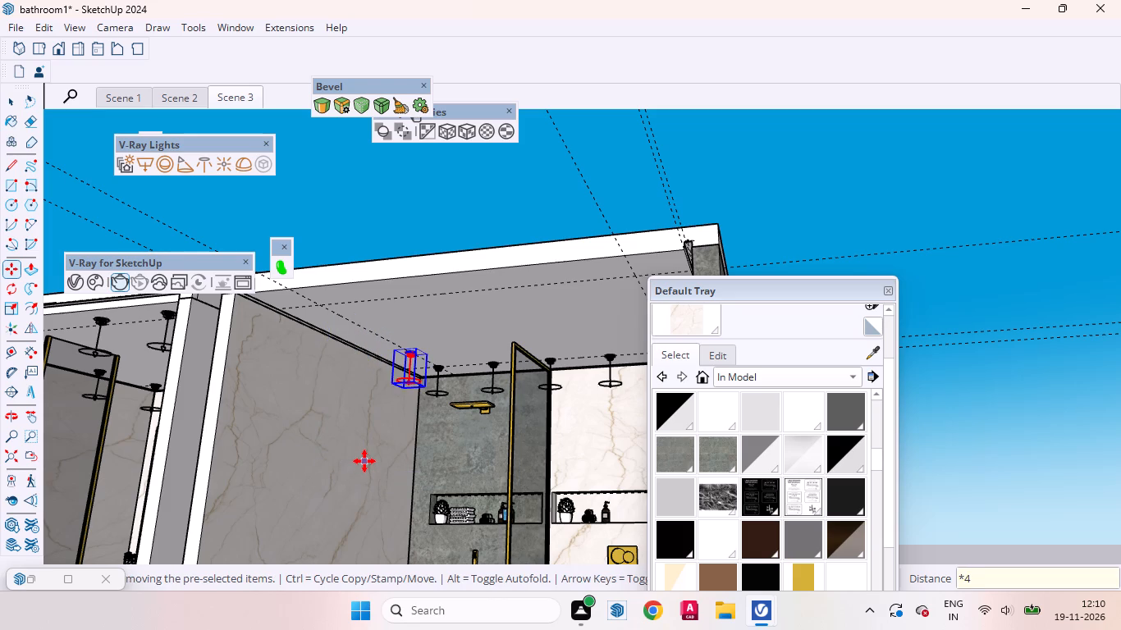
key(Return)
key(space)
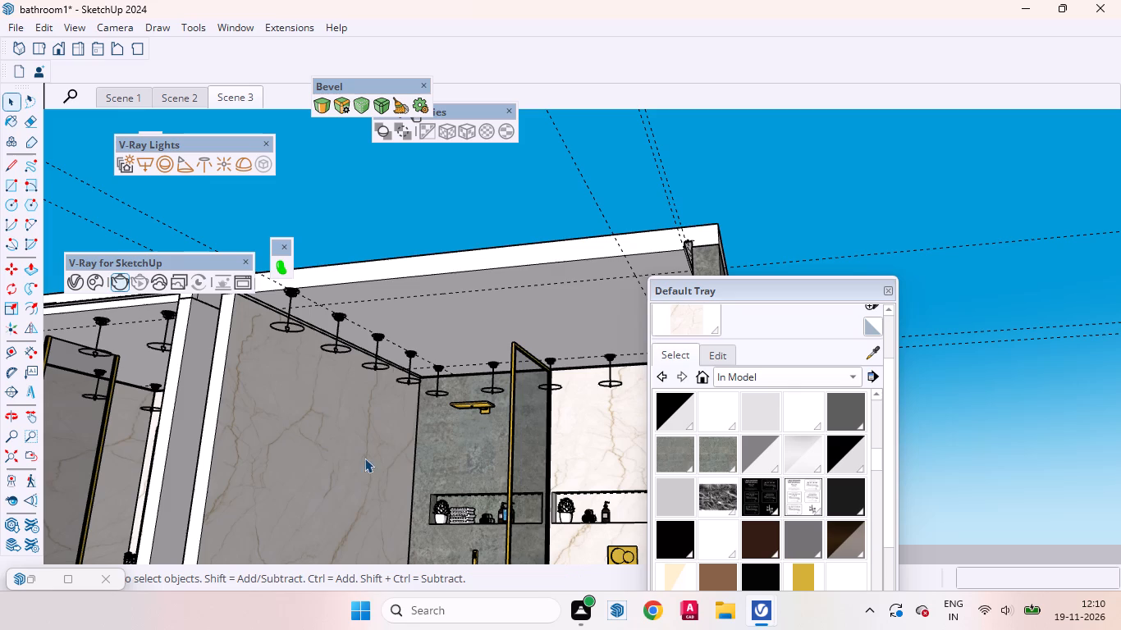
Delete the outermost downlight of the new side-wall row, the one farthest from the shower corner.
click(297, 291)
key(Delete)
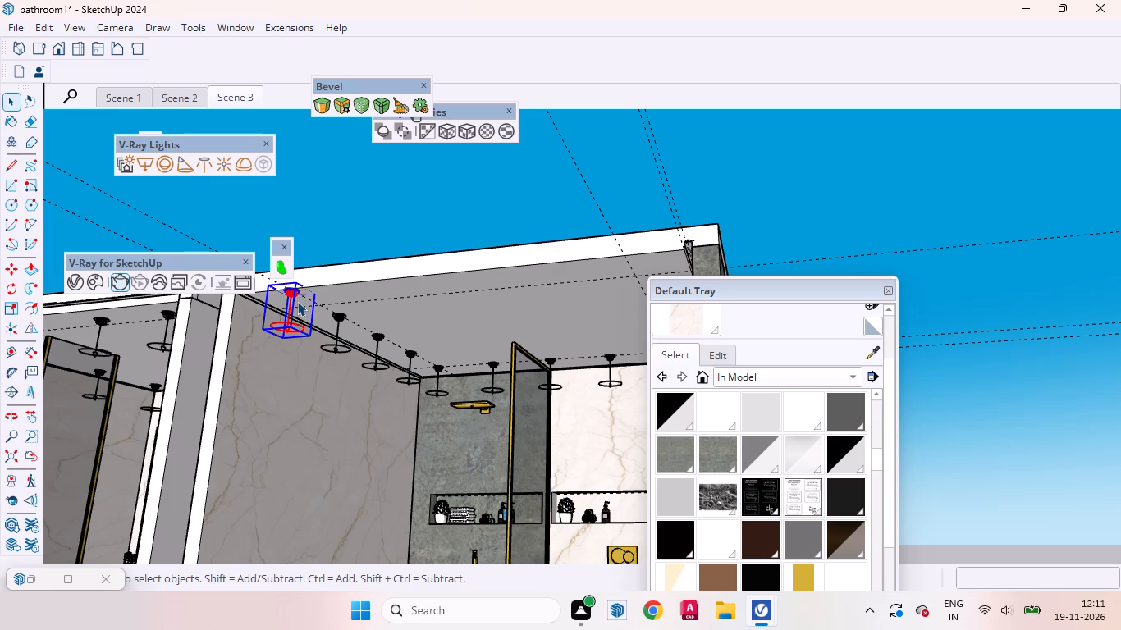
Copy the three remaining side-wall downlights about 8' 1 1/2" across the ceiling onto the guide by the vanity wall.
scroll(277, 363, down, 6)
middle_drag(320, 408, 476, 413)
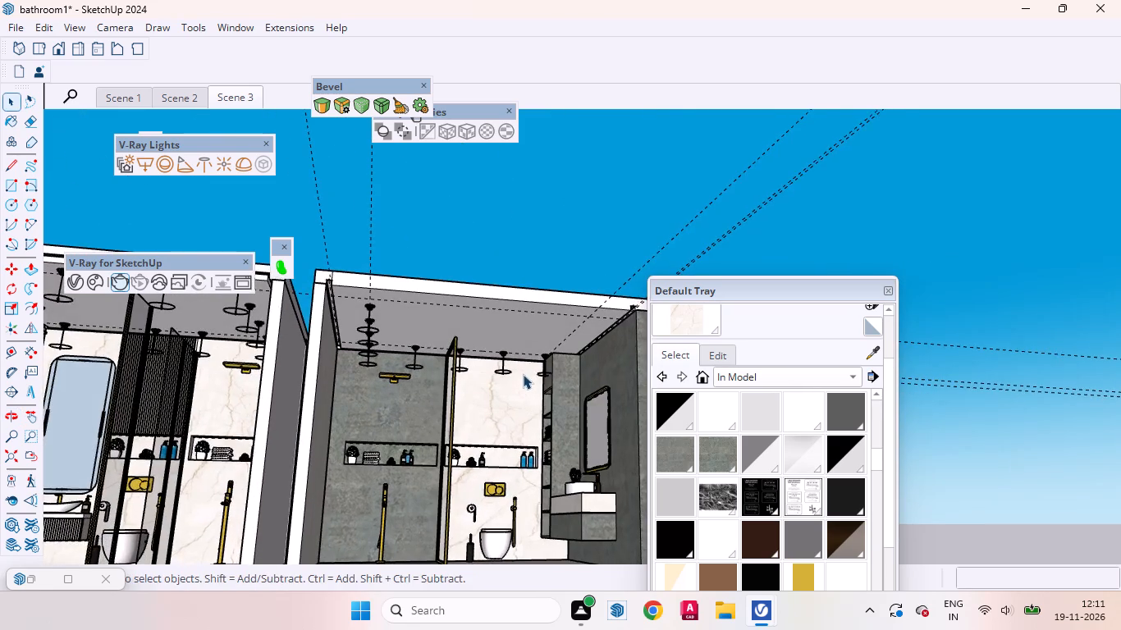
scroll(524, 373, up, 2)
middle_drag(395, 367, 202, 398)
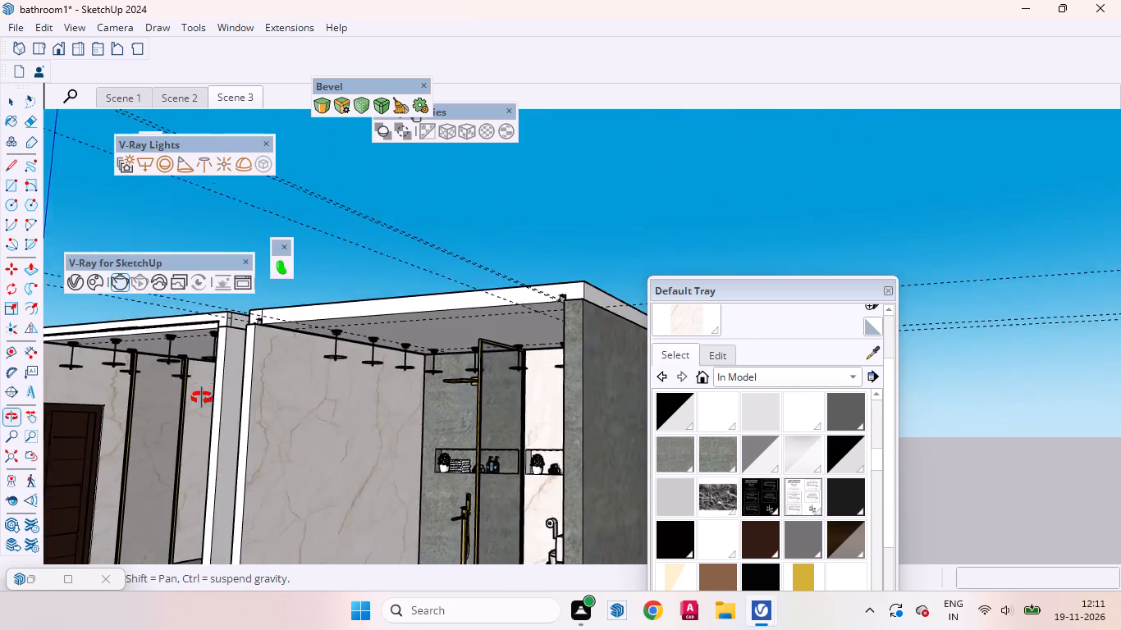
middle_drag(202, 398, 205, 386)
ctrl+click(403, 348)
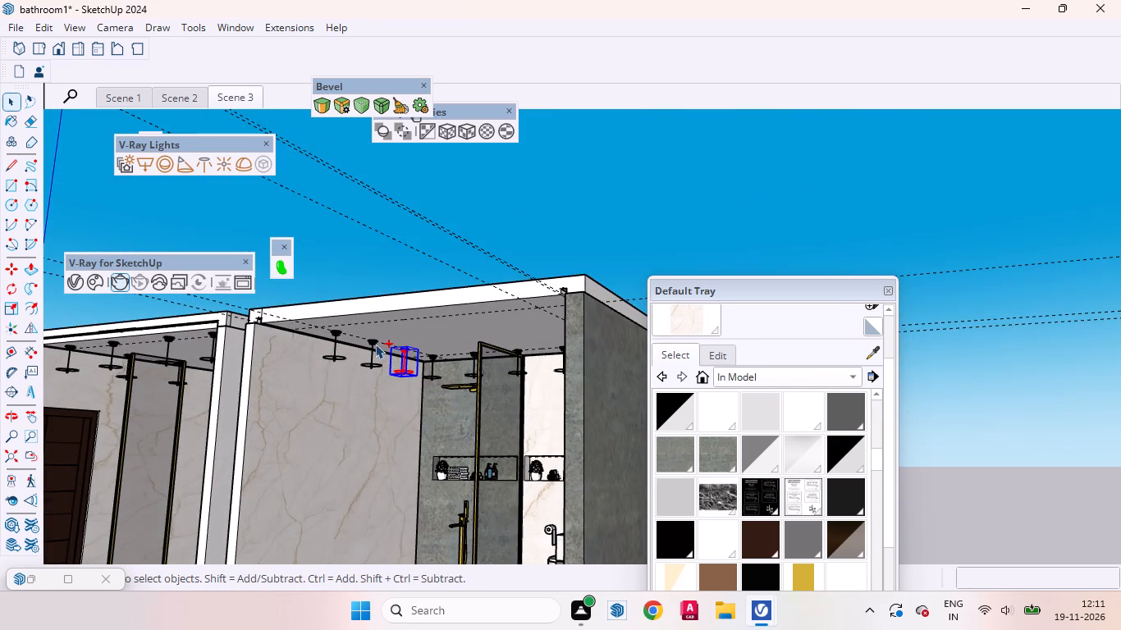
ctrl+click(374, 344)
ctrl+click(335, 332)
scroll(256, 315, up, 6)
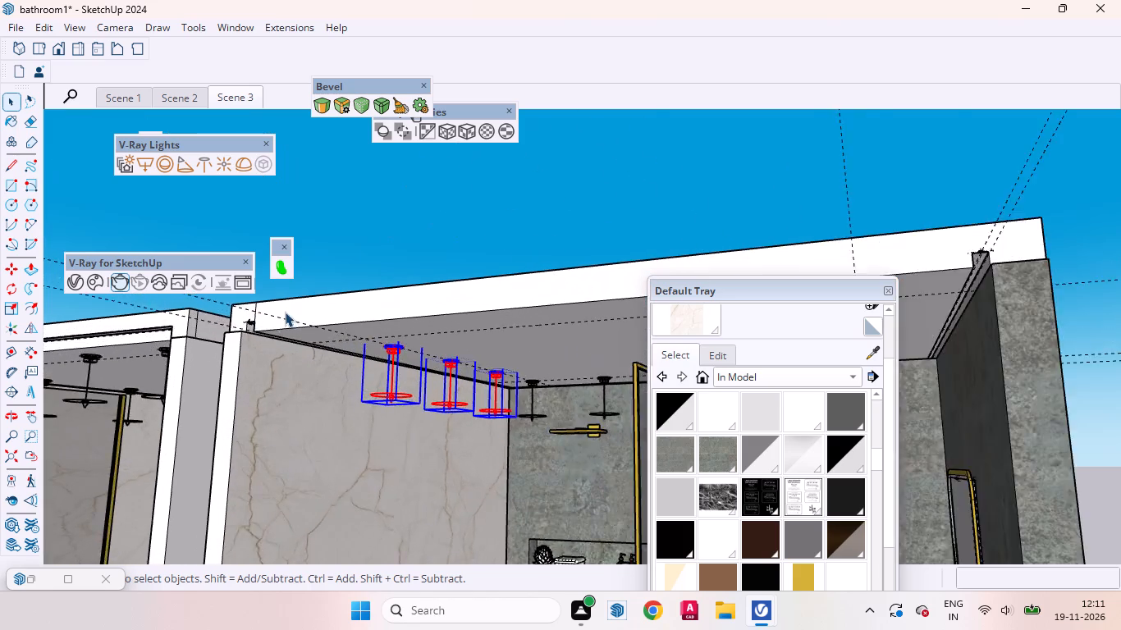
scroll(285, 312, up, 4)
middle_drag(355, 355, 405, 352)
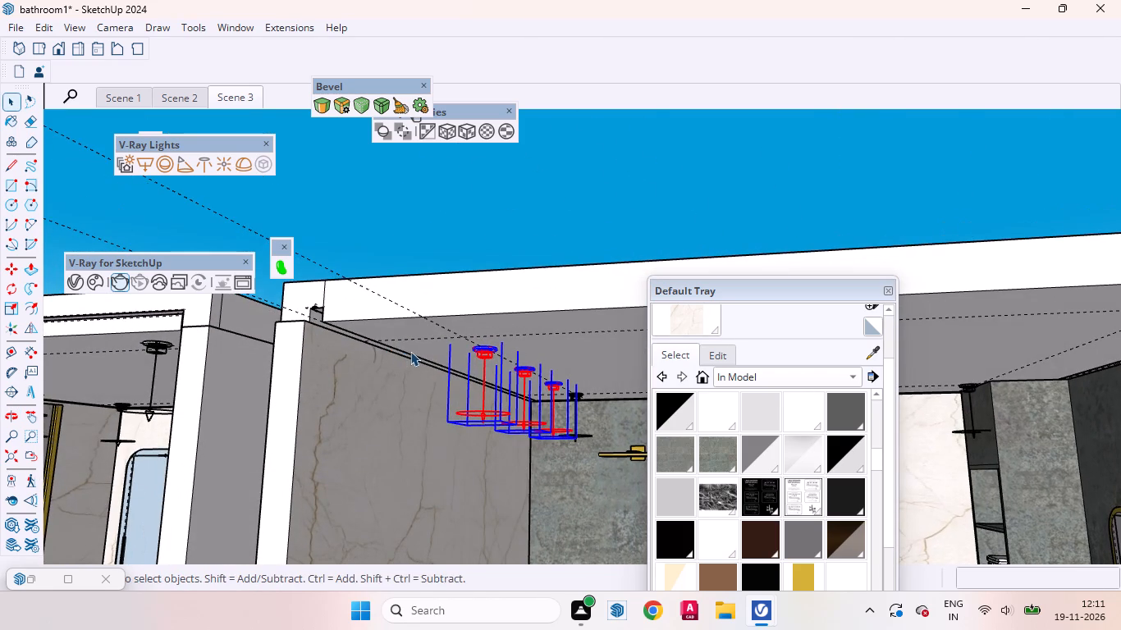
key(m)
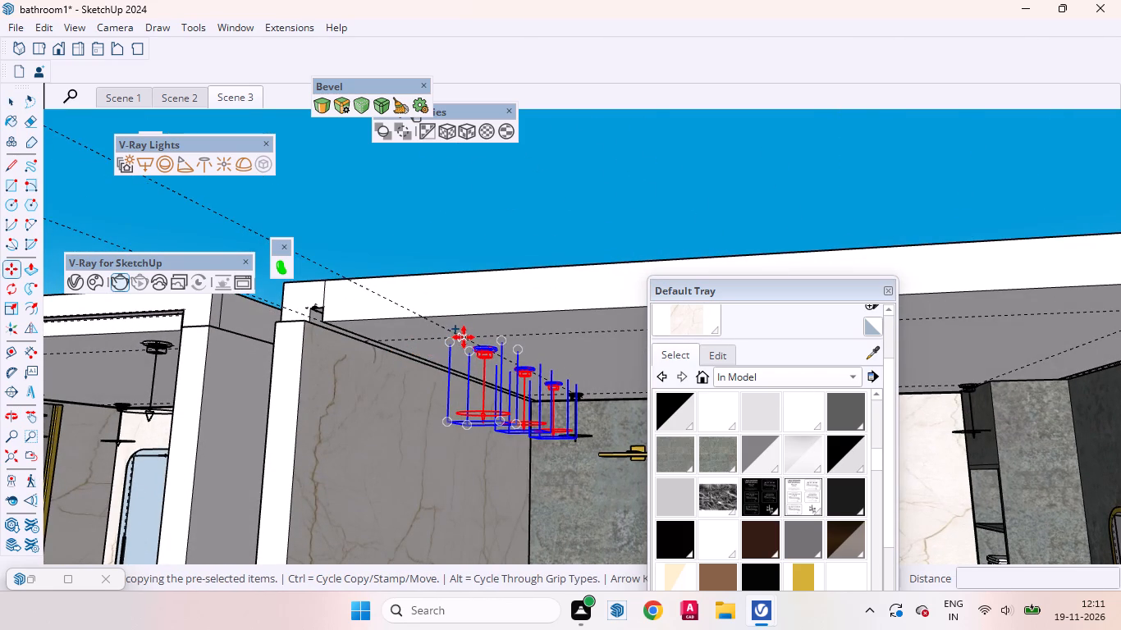
click(464, 337)
scroll(362, 344, down, 11)
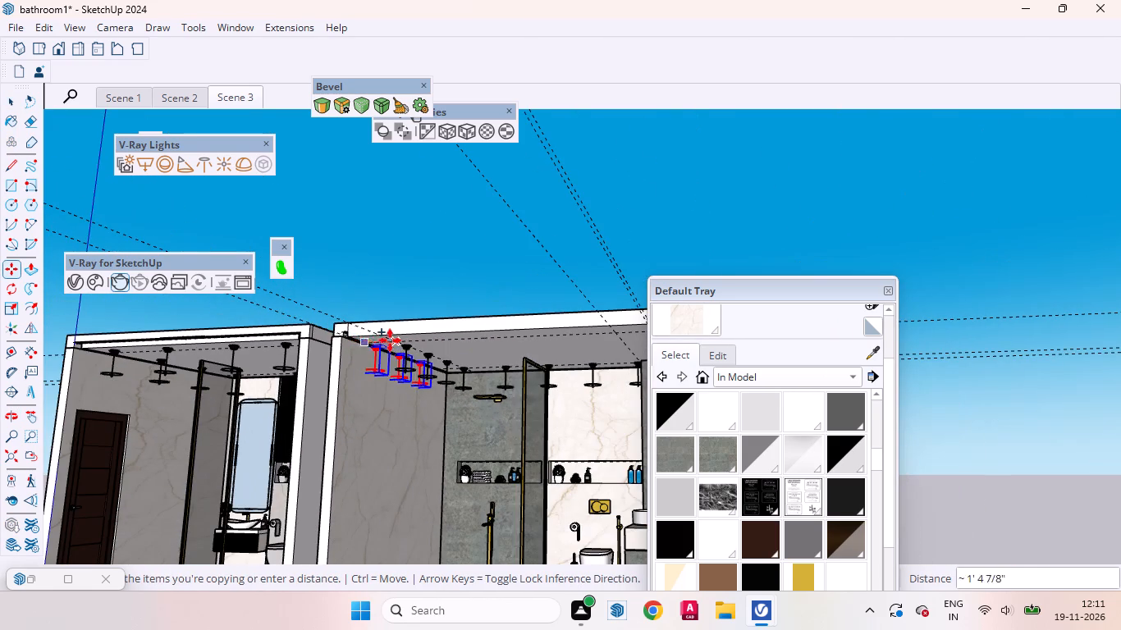
click(619, 339)
key(space)
Delete the back-row downlight next to the one in the vanity-side corner, above the marble wall.
scroll(652, 332, up, 9)
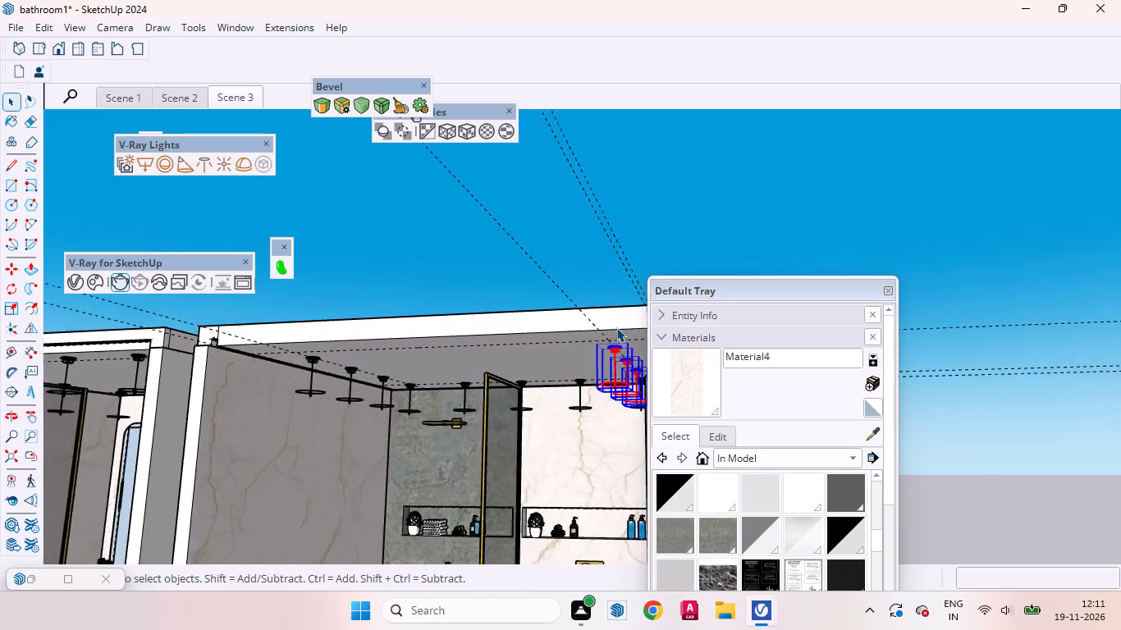
scroll(616, 327, up, 8)
middle_drag(587, 366, 576, 308)
scroll(545, 321, down, 5)
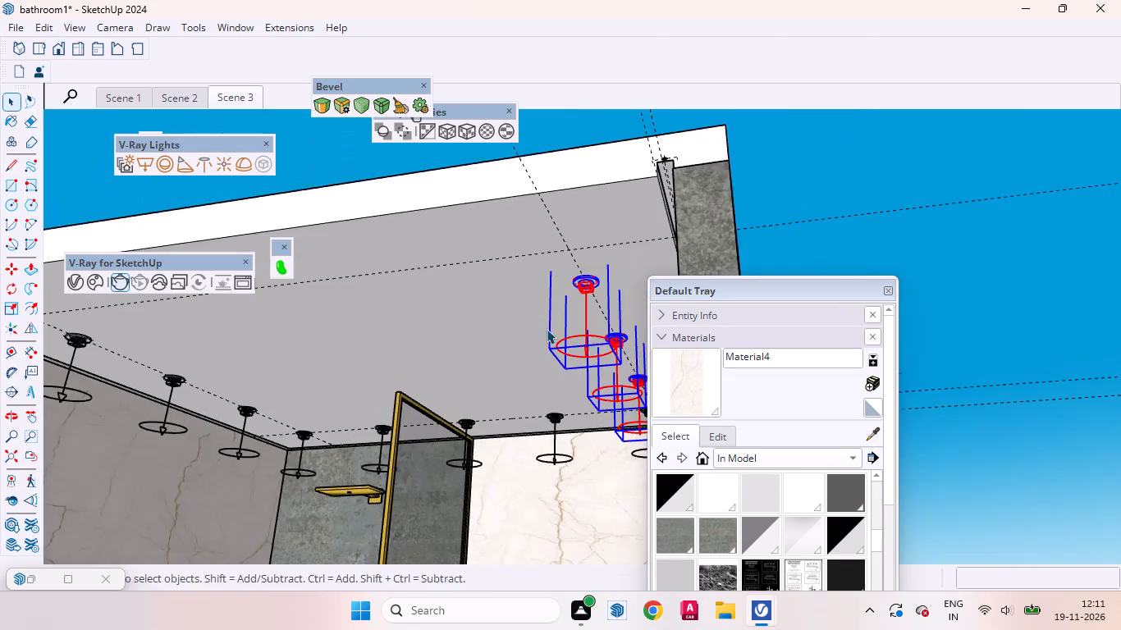
scroll(547, 329, down, 1)
middle_drag(542, 341, 688, 335)
scroll(514, 388, down, 10)
scroll(453, 404, up, 1)
scroll(463, 411, down, 1)
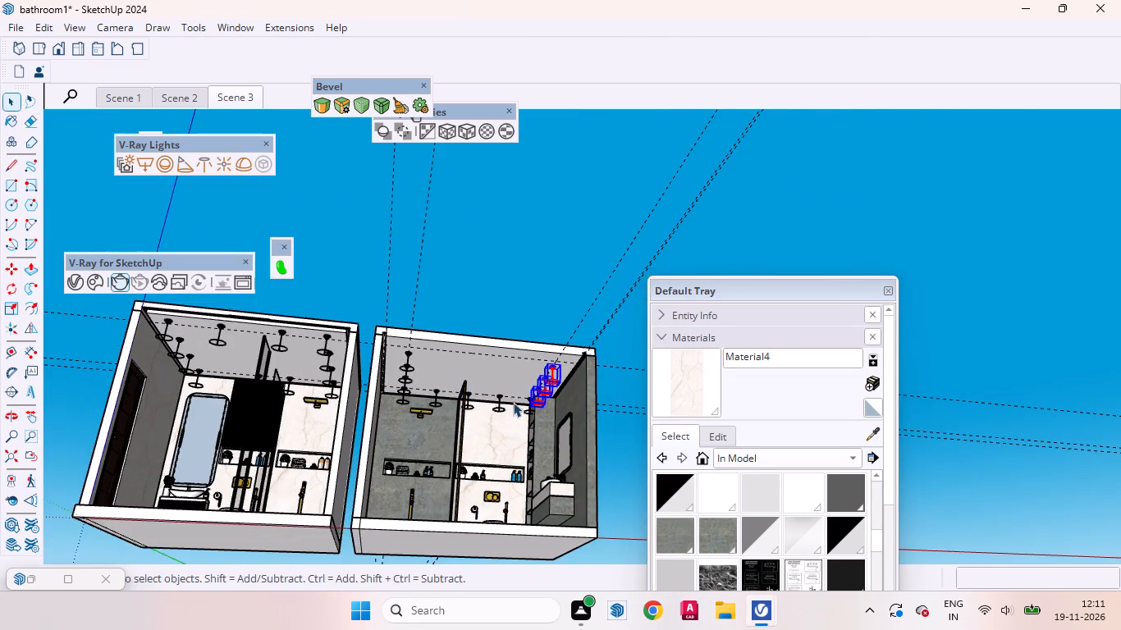
middle_drag(570, 370, 659, 429)
scroll(493, 396, up, 16)
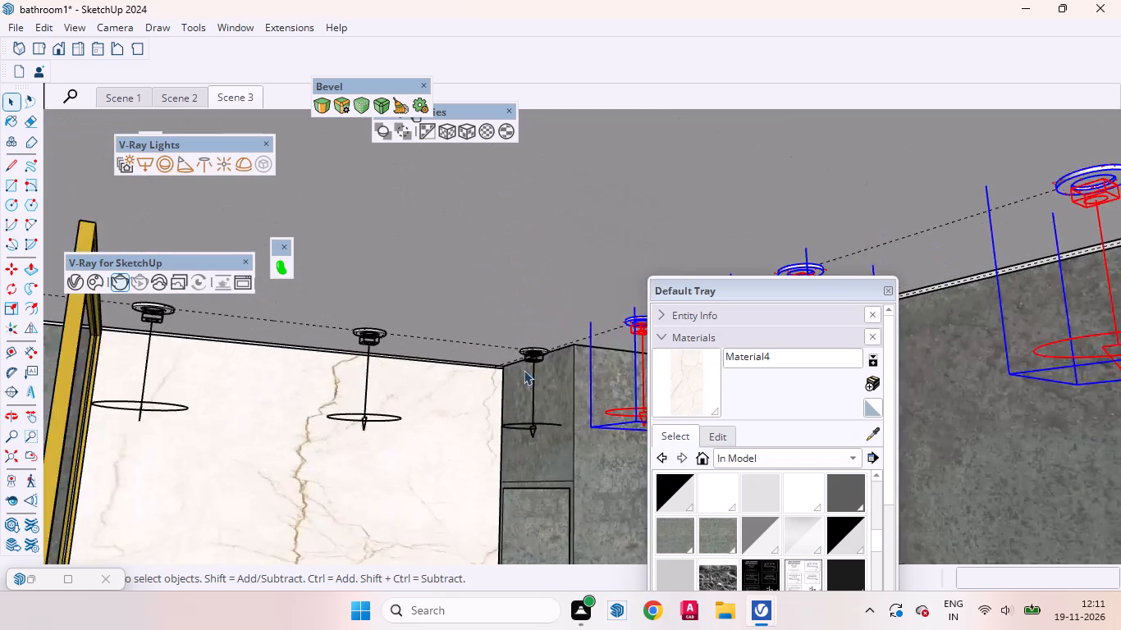
scroll(524, 370, up, 2)
click(539, 344)
scroll(368, 371, down, 8)
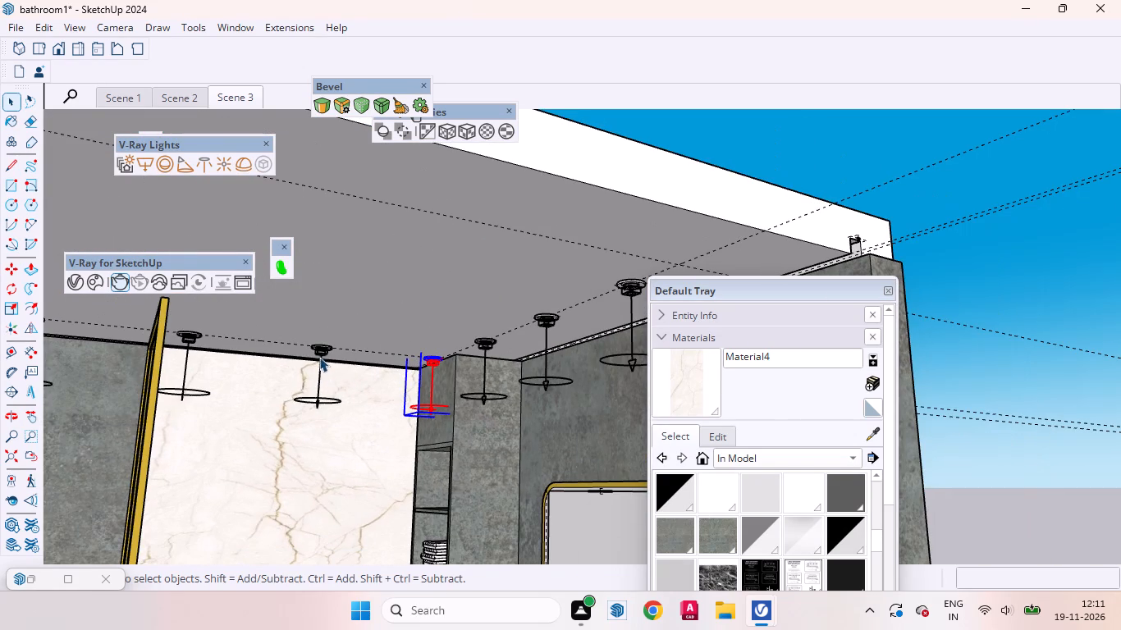
click(325, 353)
key(Delete)
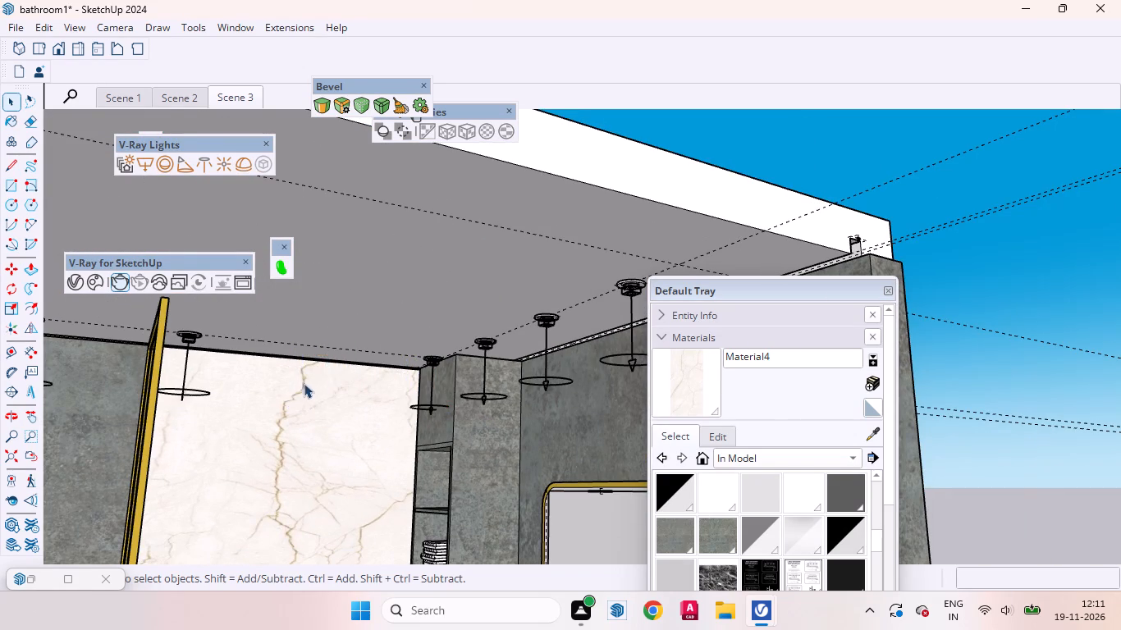
Move the vanity-side corner downlight 15" along the back-wall guide toward the glass partition.
middle_drag(295, 386, 259, 398)
scroll(383, 372, up, 2)
click(463, 357)
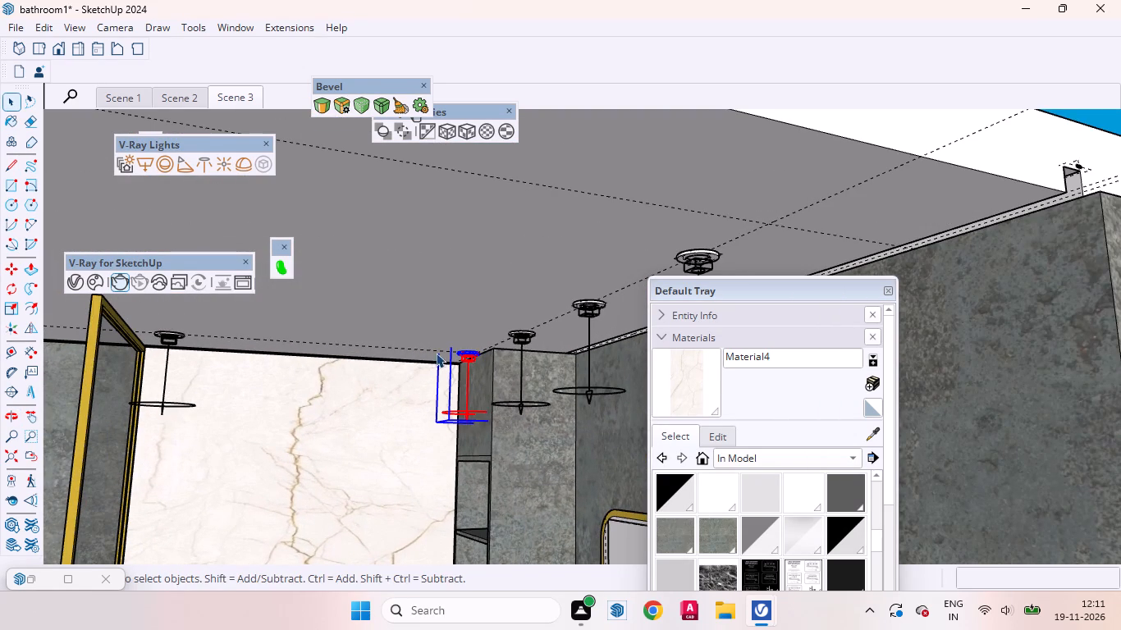
key(m)
click(445, 335)
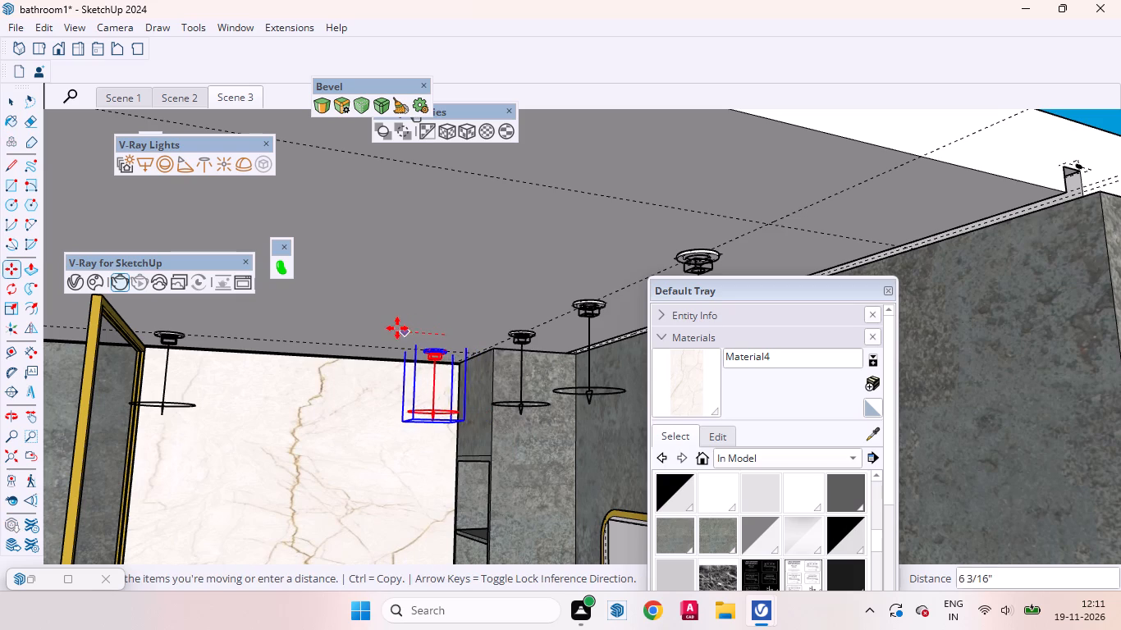
text(15)
key(Return)
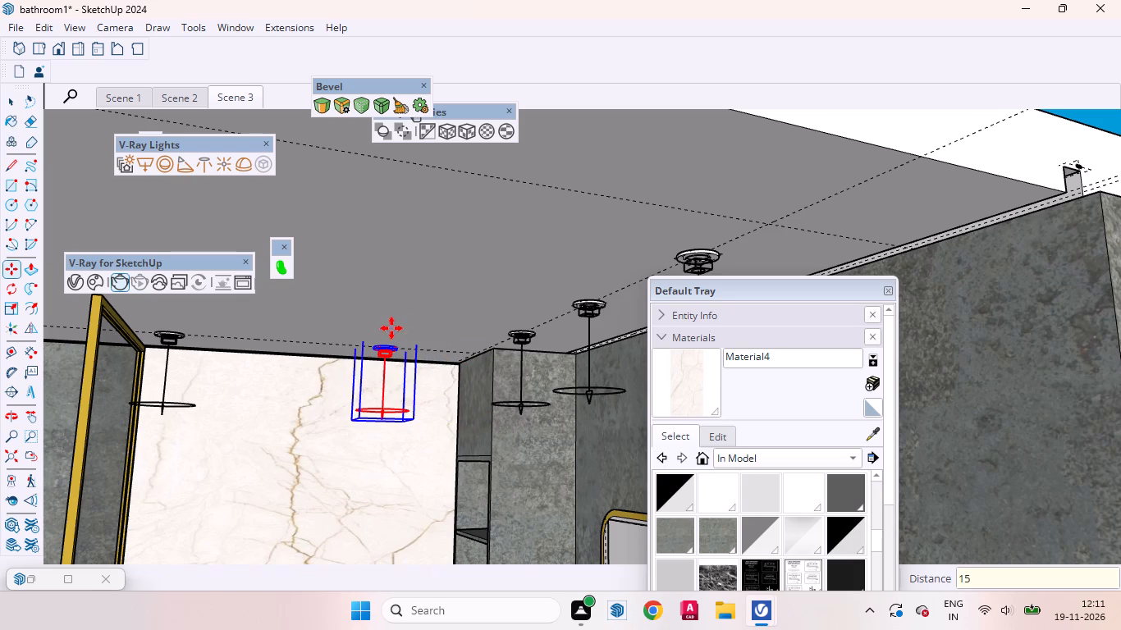
key(space)
Move the downlight beside the glass partition 10" along the back-wall guide toward the vanity corner, and then another 5".
click(165, 335)
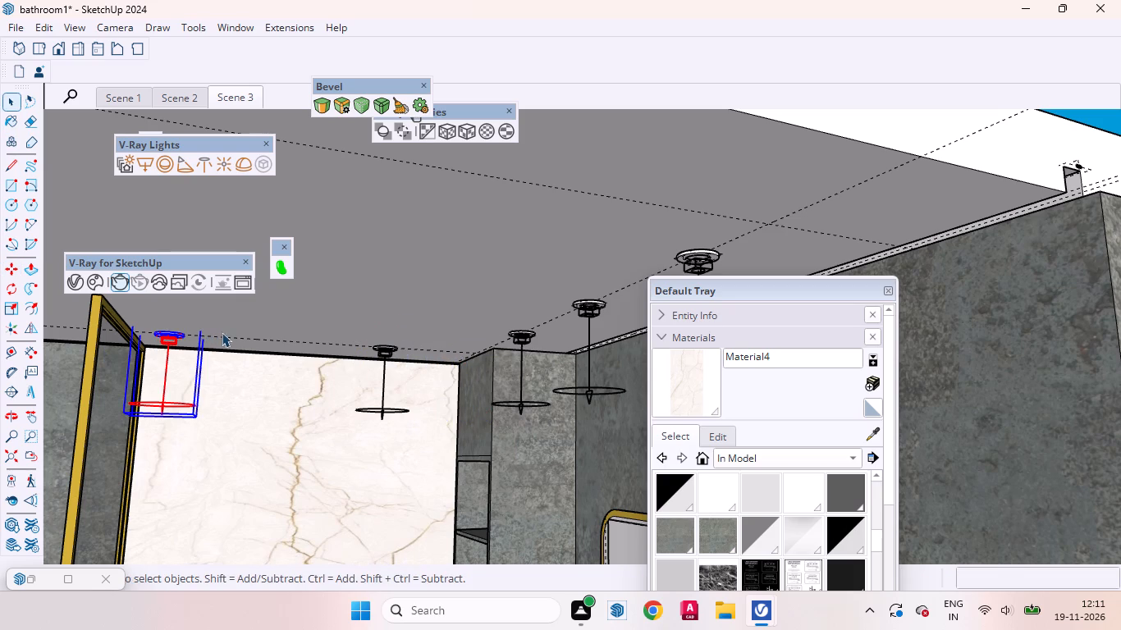
key(m)
click(223, 326)
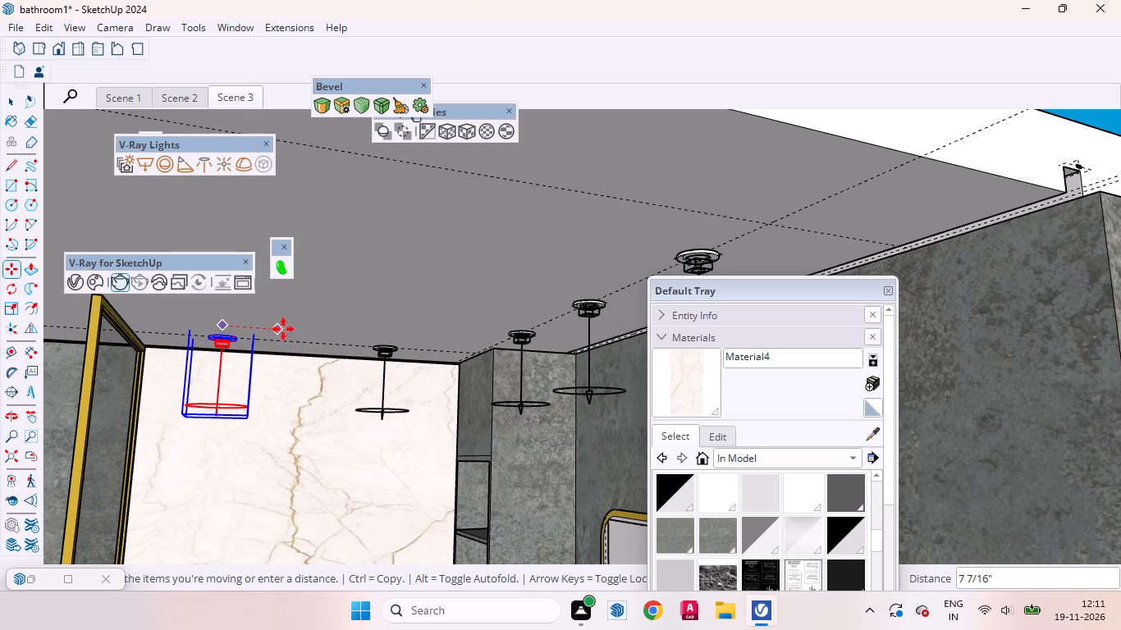
text(10)
key(Return)
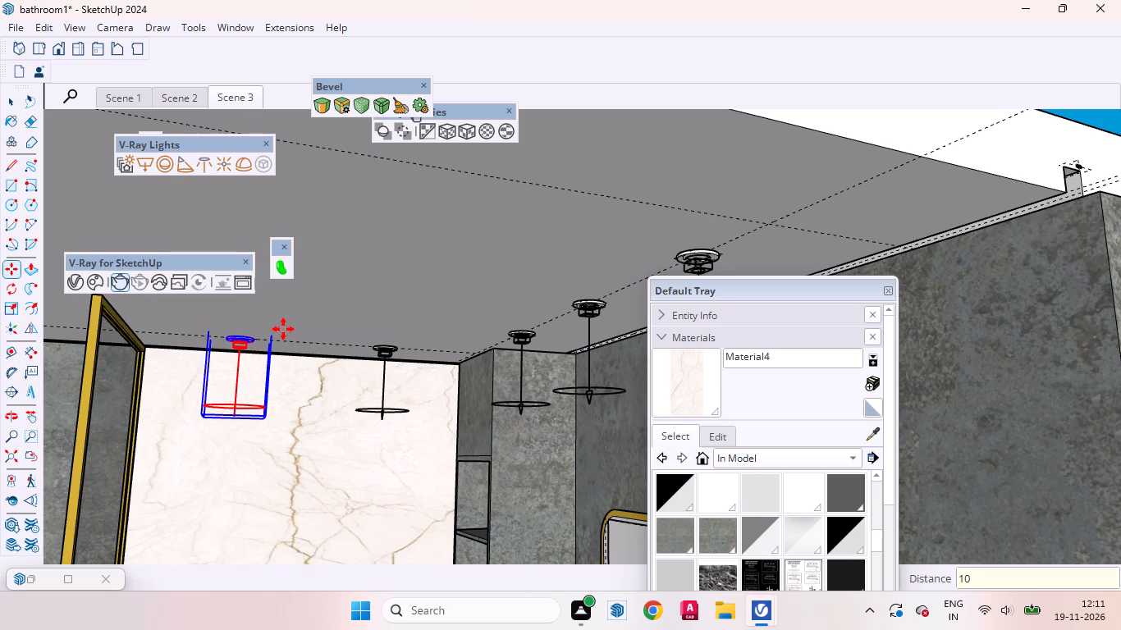
key(space)
key(m)
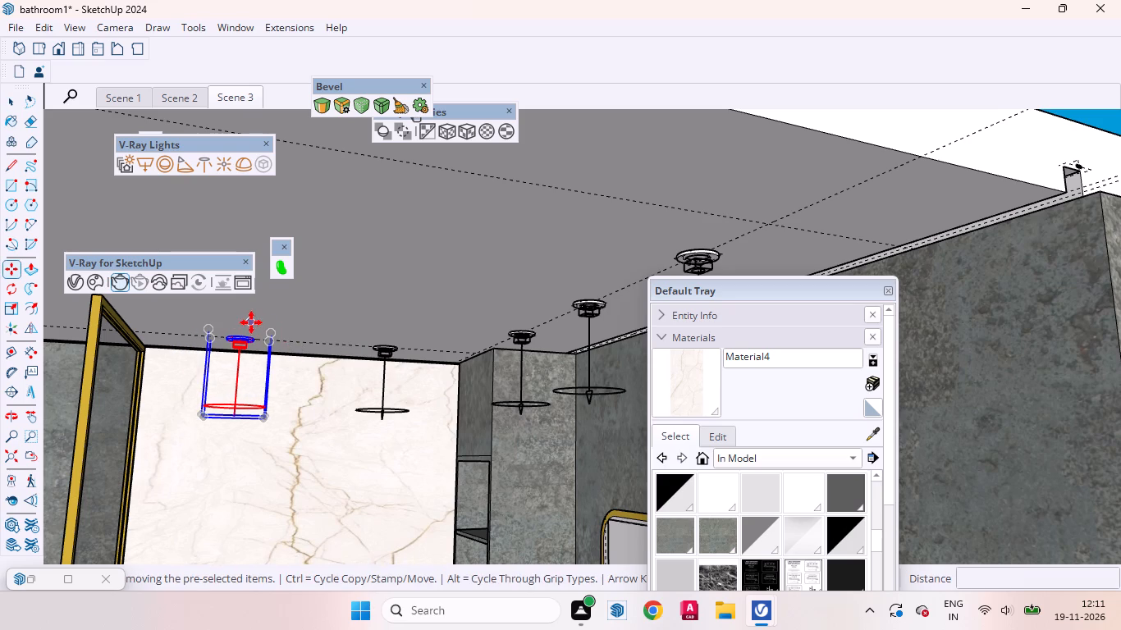
click(251, 322)
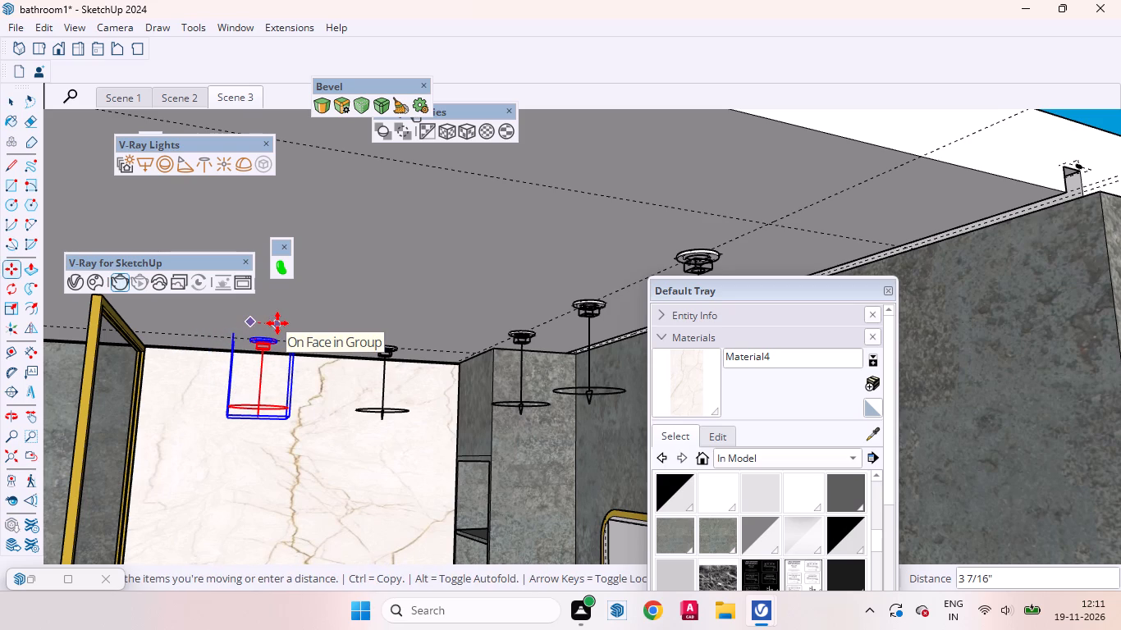
key(5)
key(Return)
key(space)
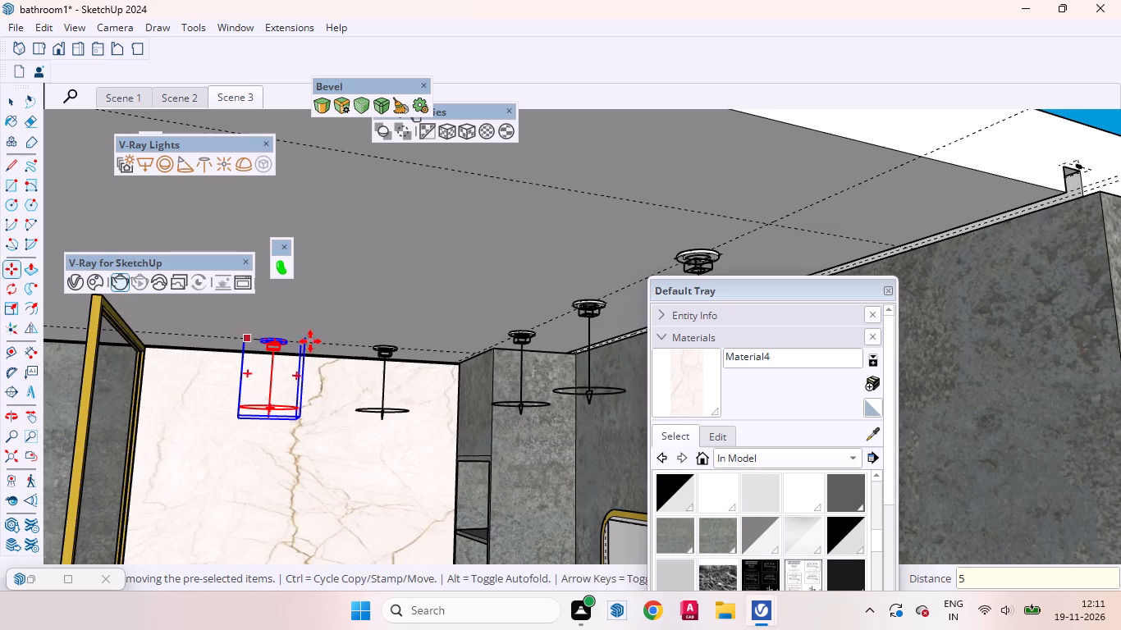
Undo the last 5" move of the downlight beside the glass partition.
scroll(279, 397, down, 9)
scroll(272, 374, up, 7)
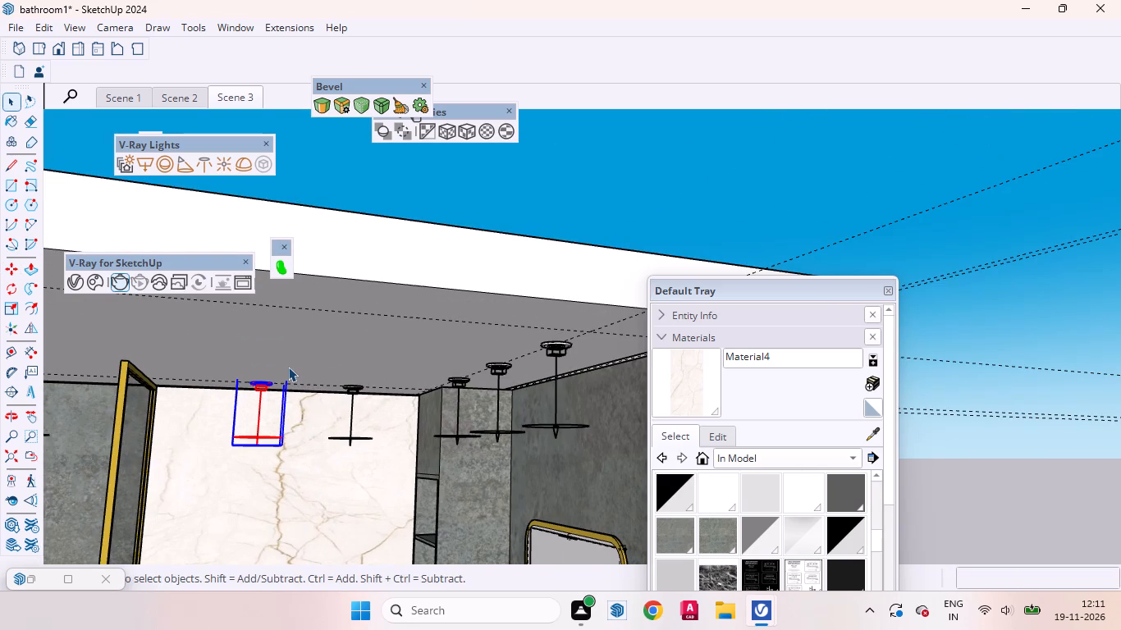
key(ctrl+z)
key(space)
Clear the downlight selection, restore the Scene 3 camera view and move the Default Tray clear of the shelf niche and toilet.
scroll(296, 422, down, 4)
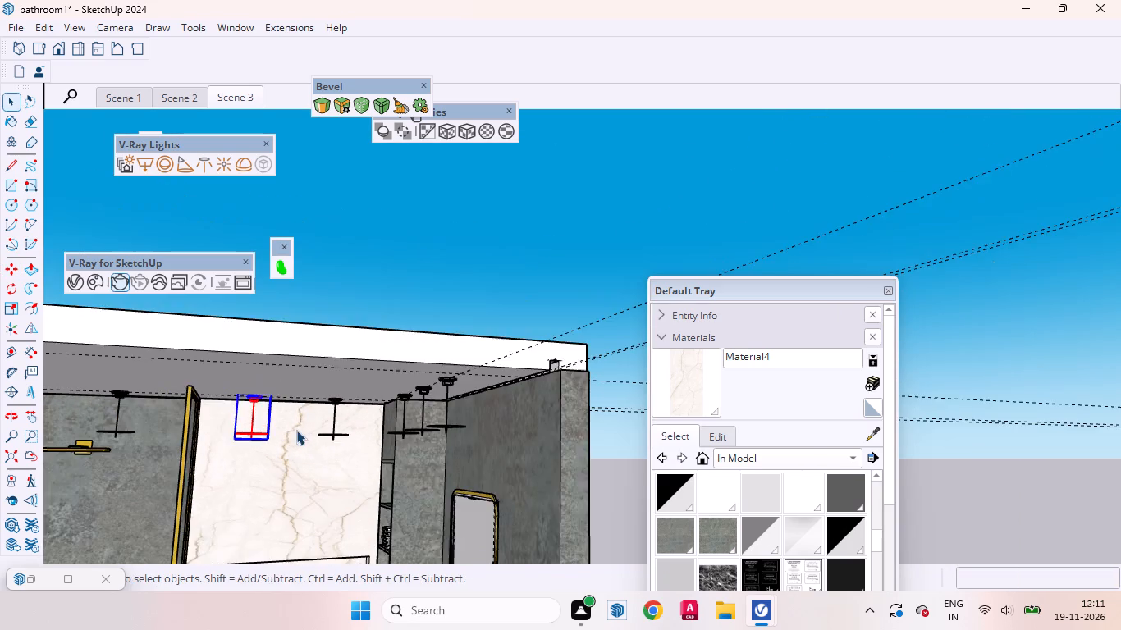
scroll(296, 430, down, 4)
click(368, 320)
scroll(382, 331, up, 1)
scroll(383, 334, down, 15)
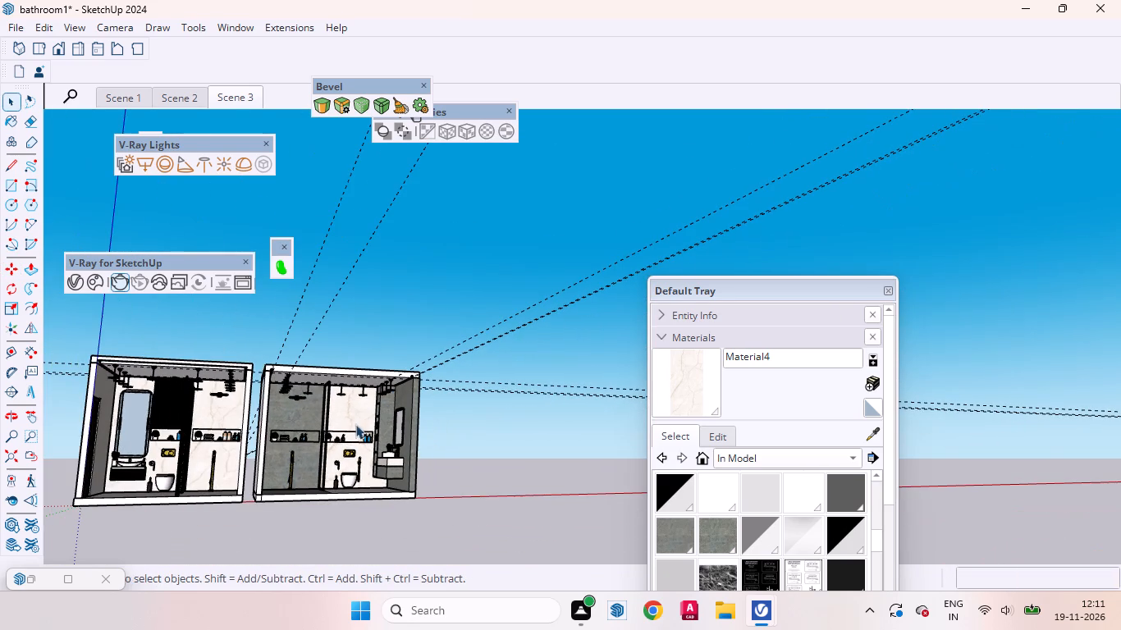
click(11, 430)
key(space)
click(460, 495)
click(239, 97)
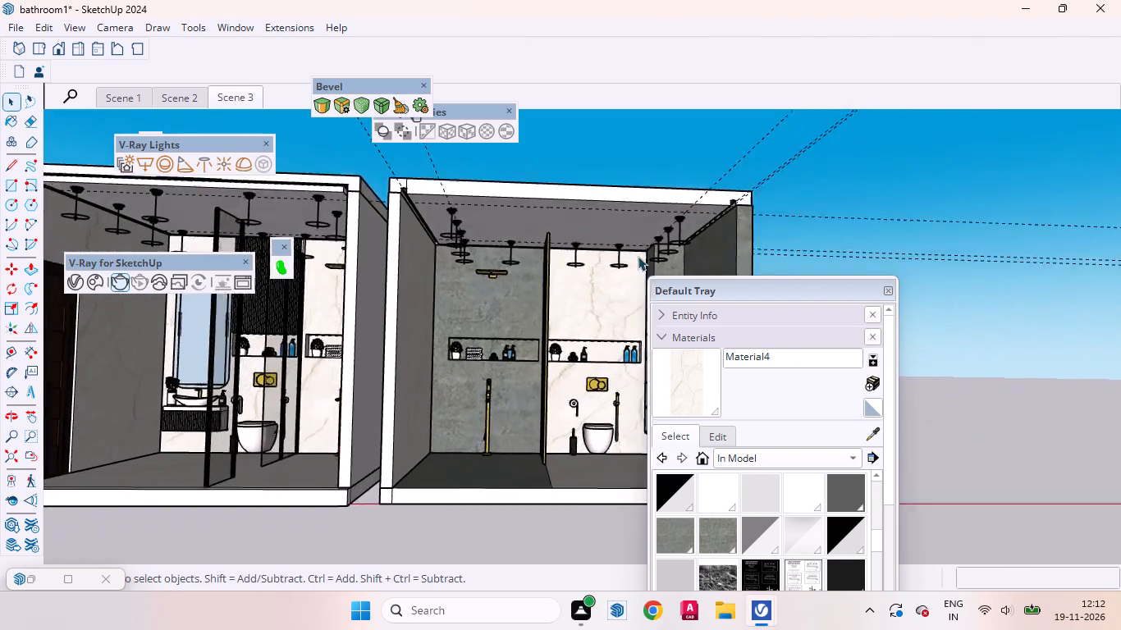
drag(764, 294, 913, 223)
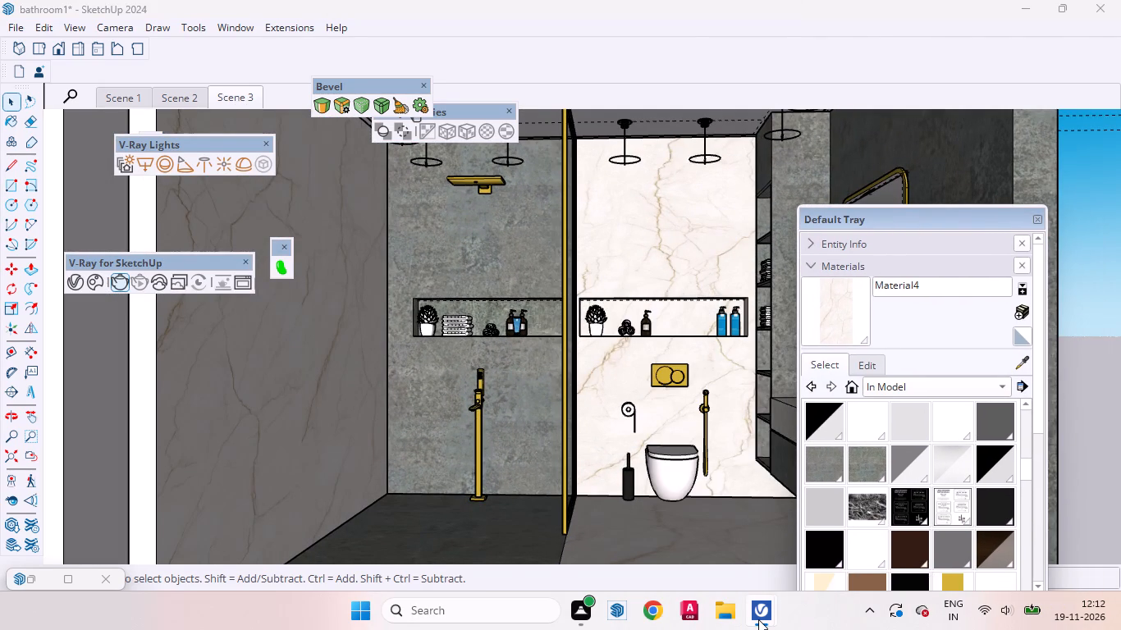
Switch to the V-Ray Frame Buffer and examine the bathroom render up close and as a whole.
click(743, 548)
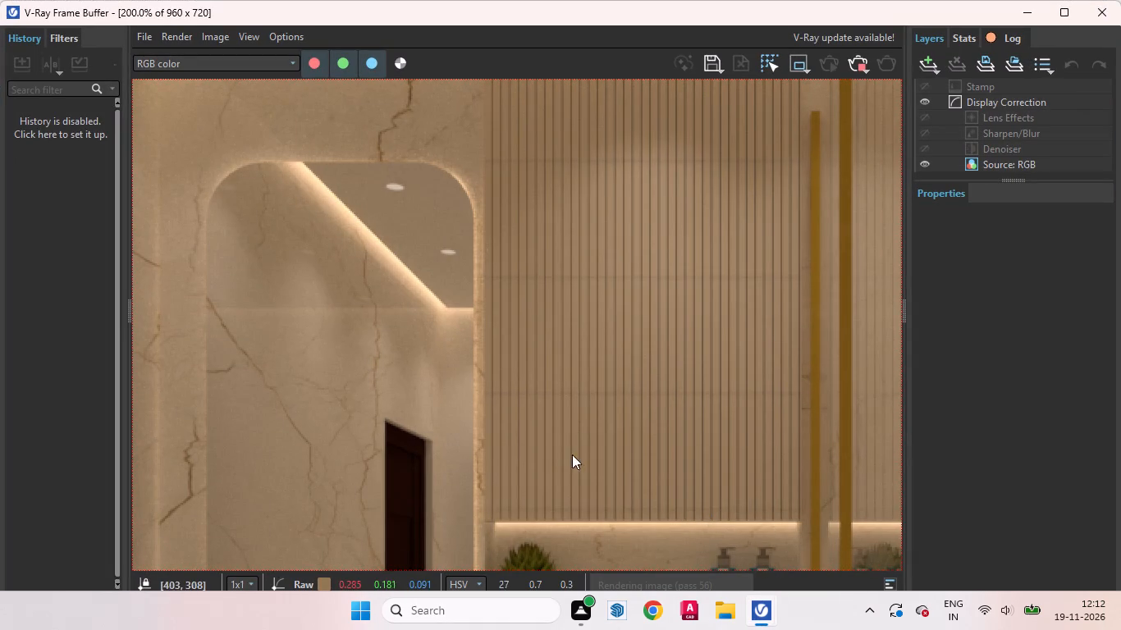
scroll(579, 427, down, 4)
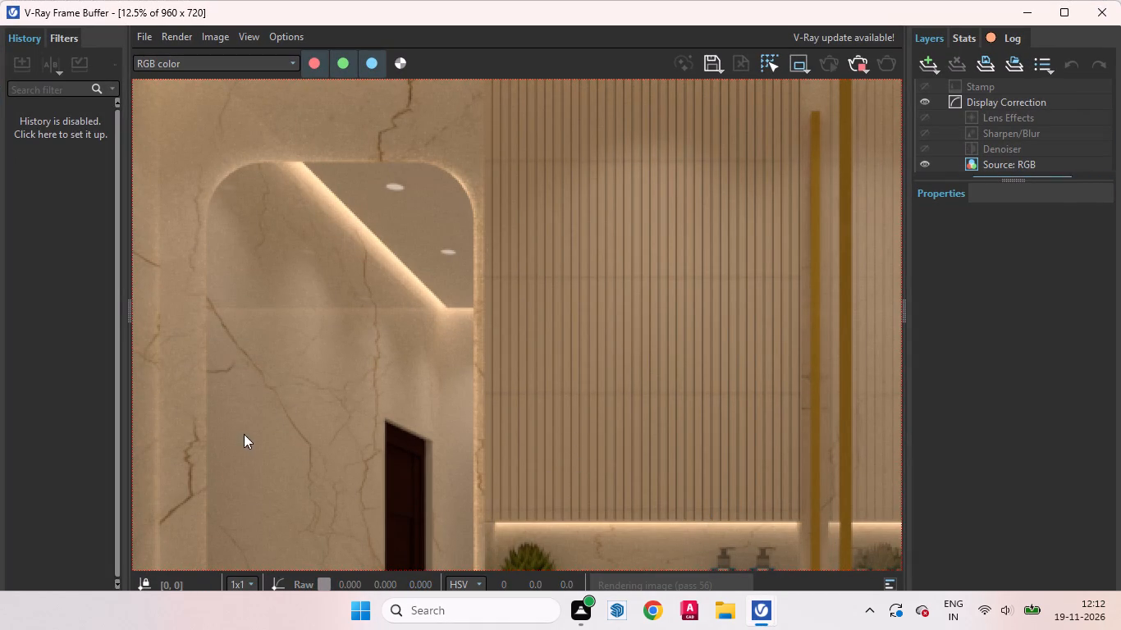
scroll(636, 407, down, 1)
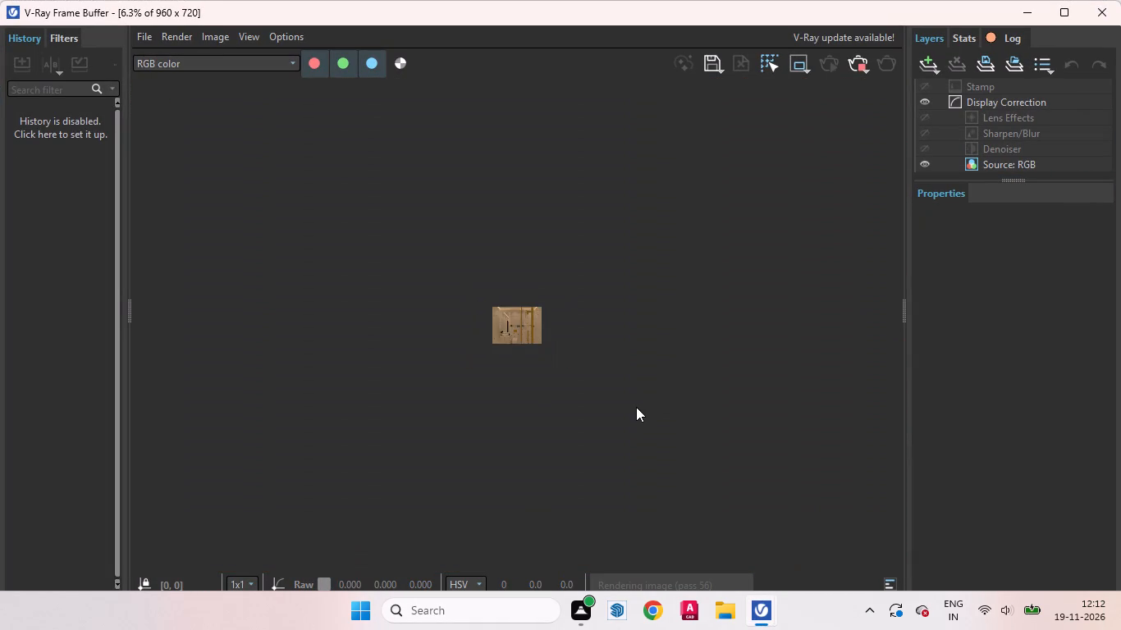
scroll(509, 341, up, 1)
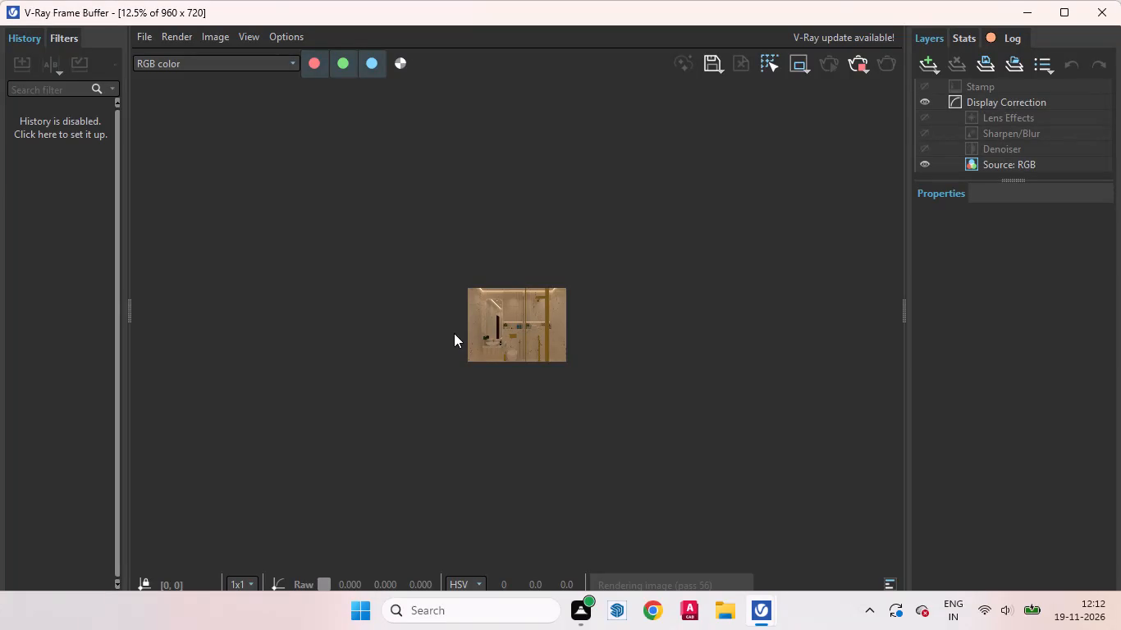
scroll(509, 337, up, 1)
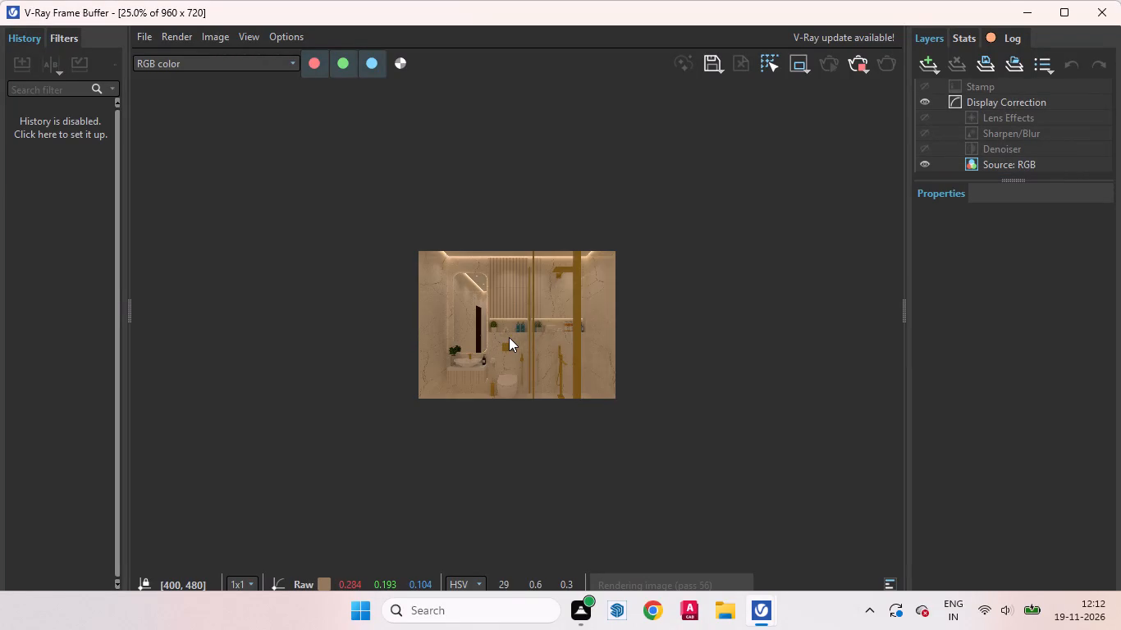
scroll(509, 337, up, 2)
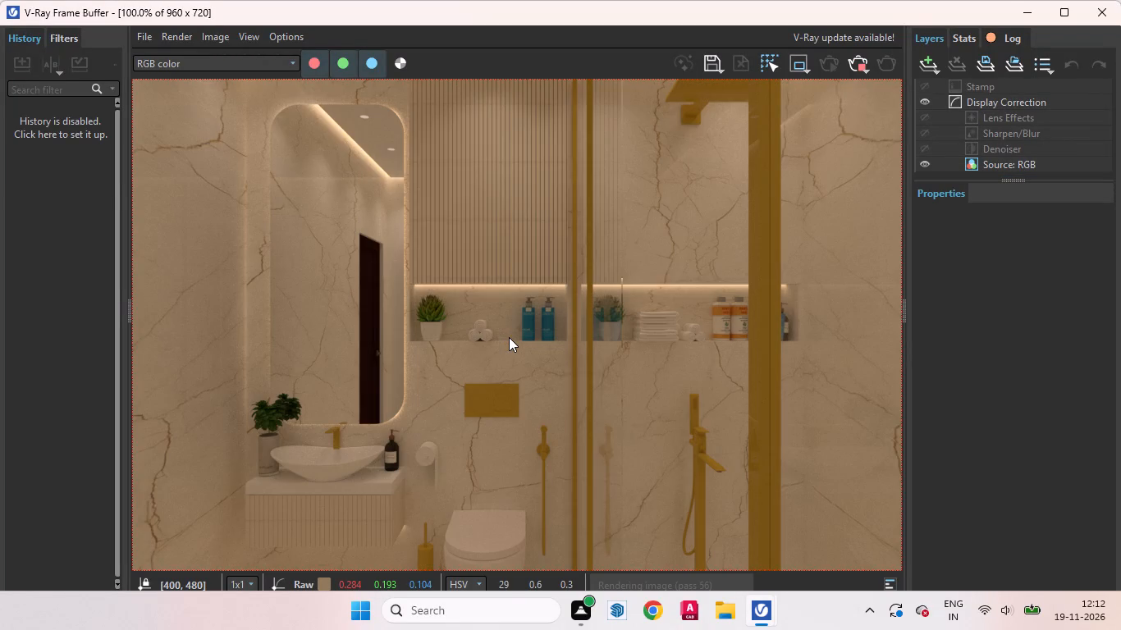
scroll(509, 341, down, 1)
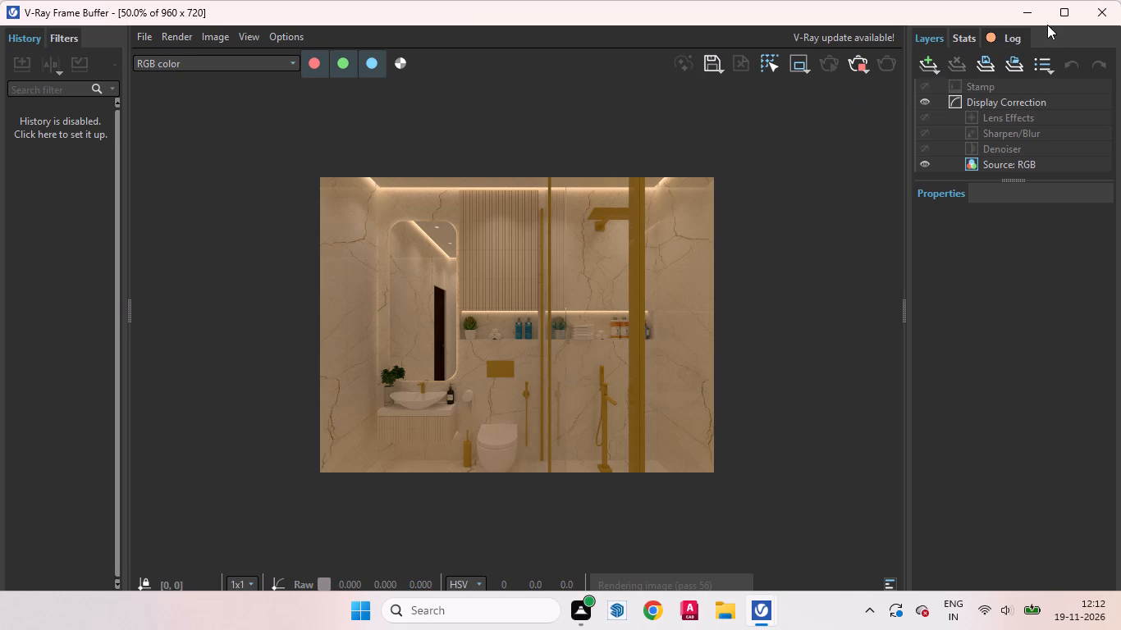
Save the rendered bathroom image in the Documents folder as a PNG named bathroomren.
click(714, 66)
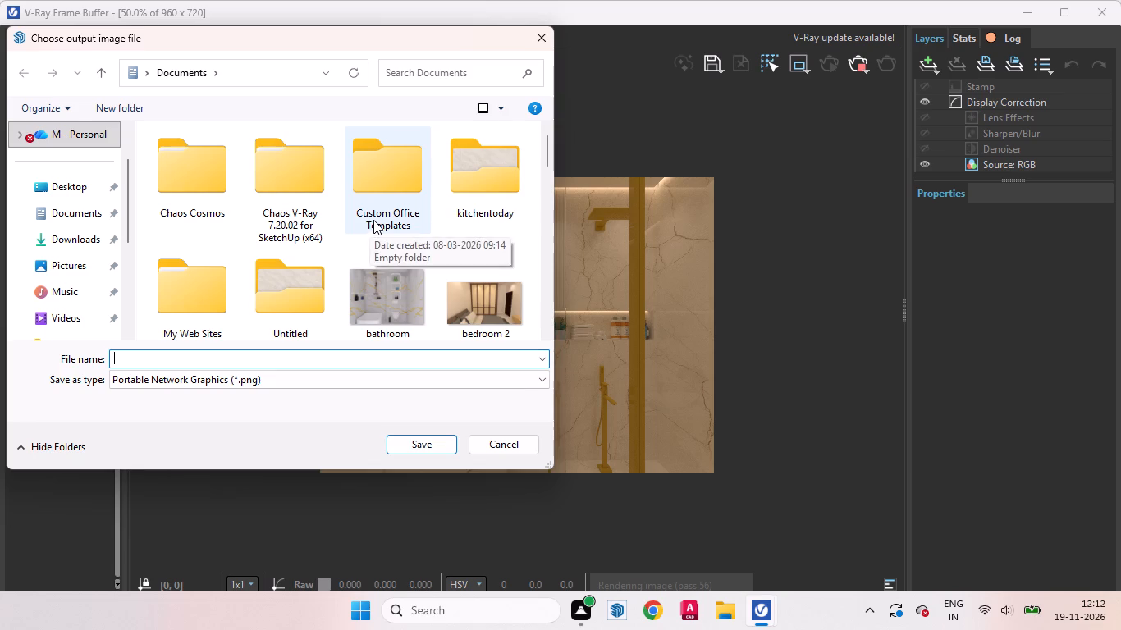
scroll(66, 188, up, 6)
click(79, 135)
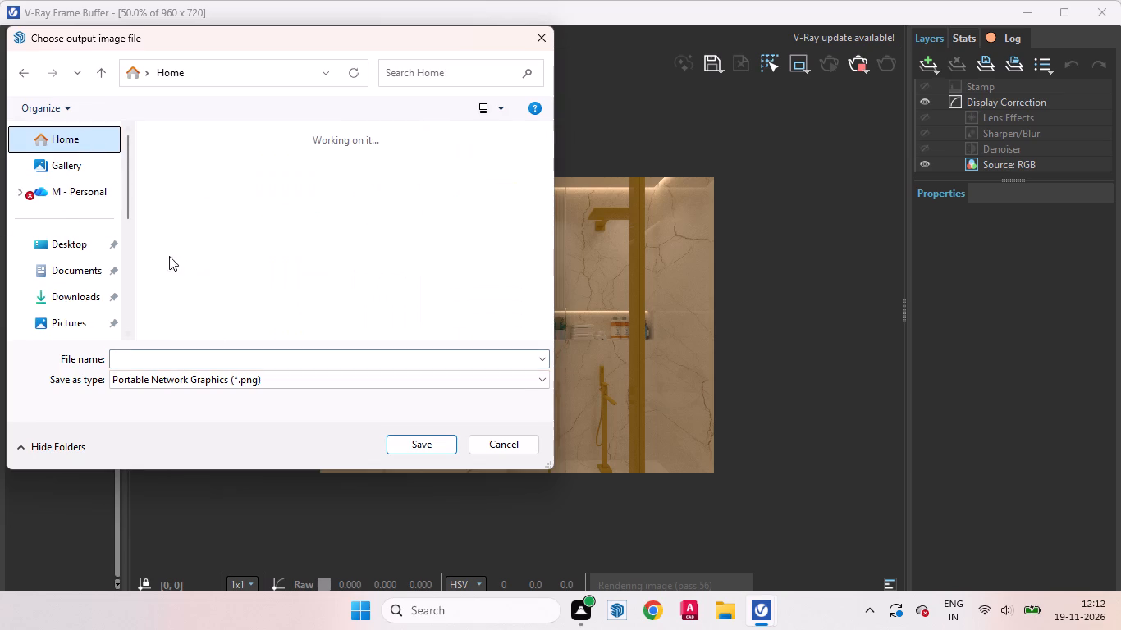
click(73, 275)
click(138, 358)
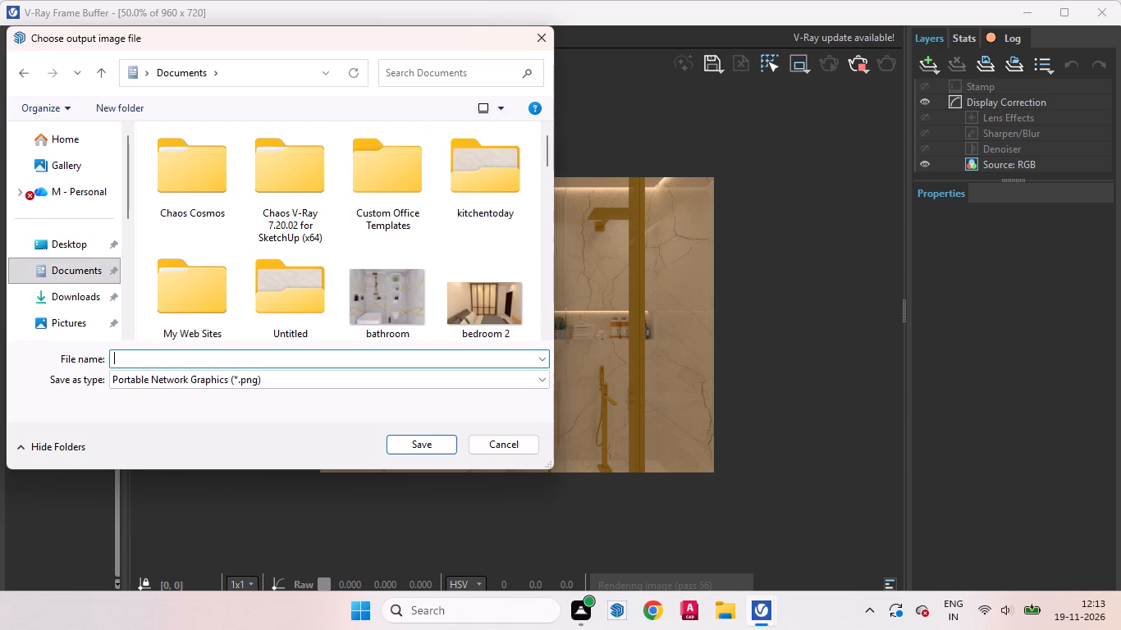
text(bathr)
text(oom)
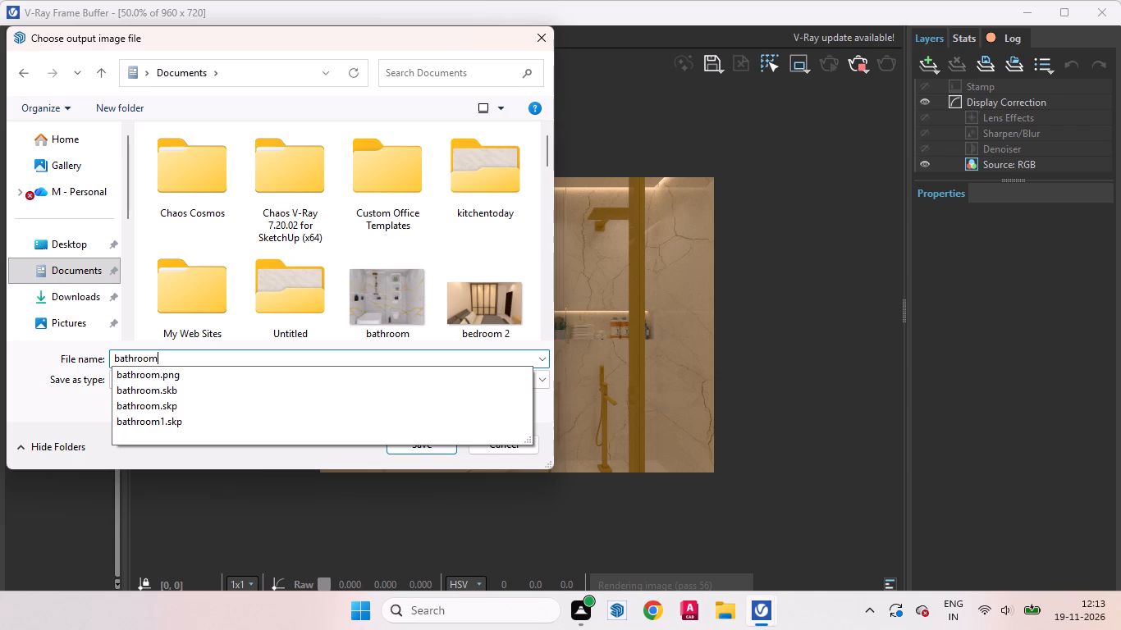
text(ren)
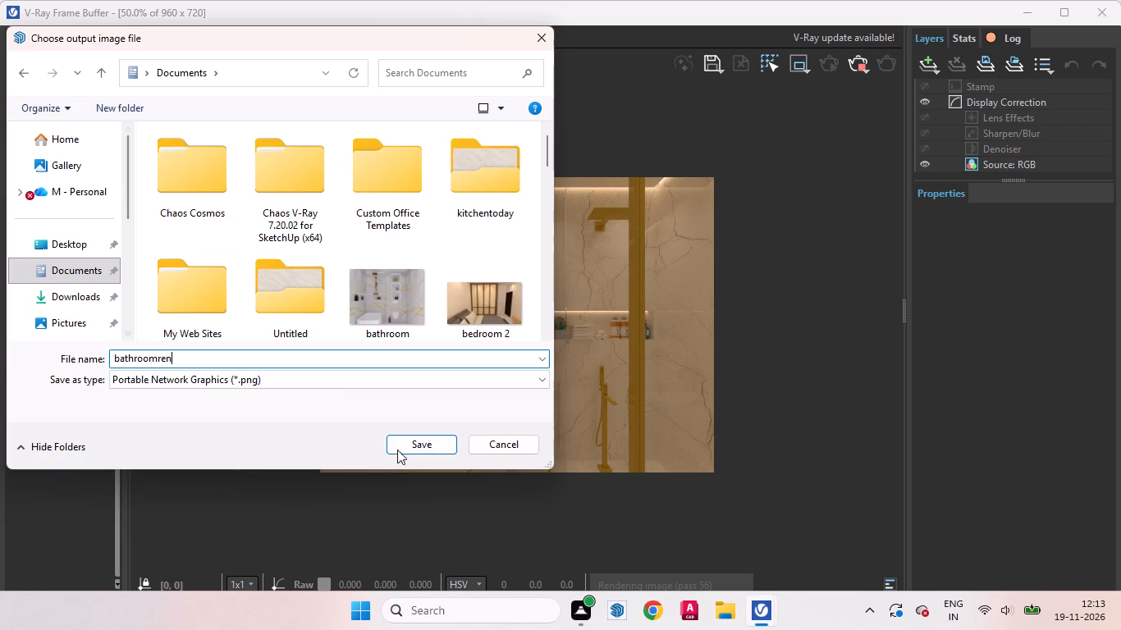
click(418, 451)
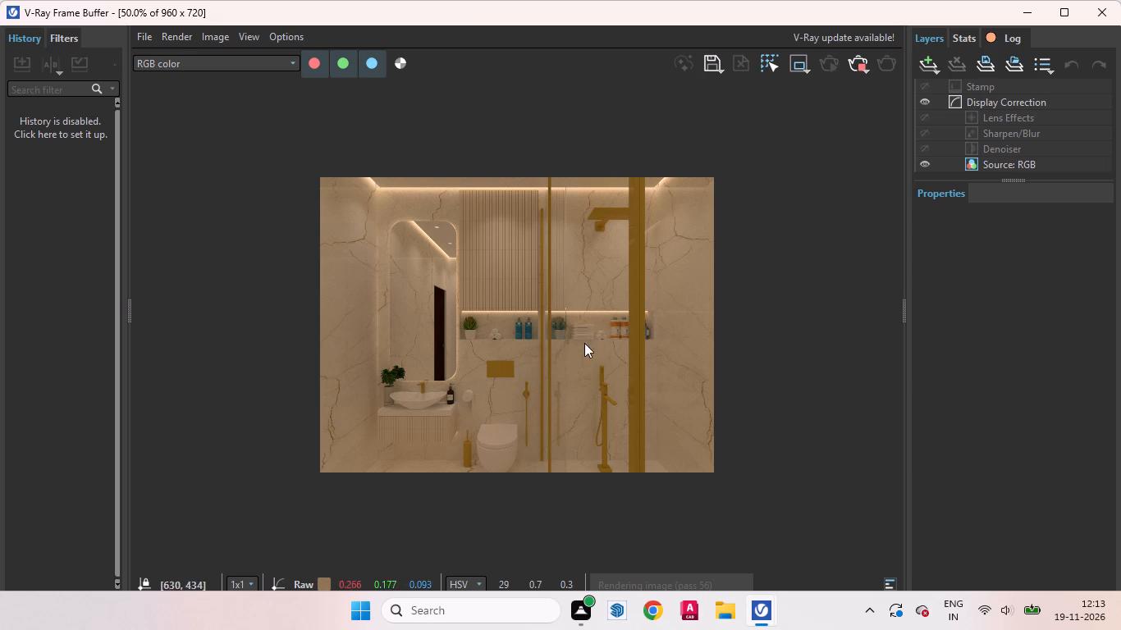
Examine the bathroom render's lighting and composition, including the mirror, basin, niche and shower areas.
drag(313, 174, 625, 410)
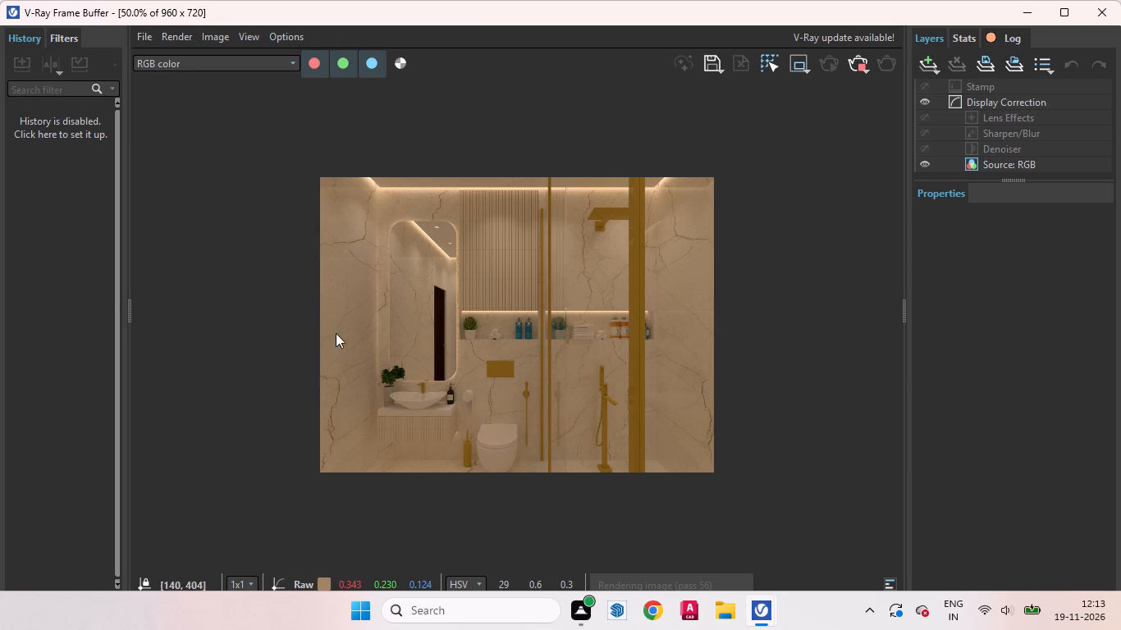
drag(316, 314, 634, 348)
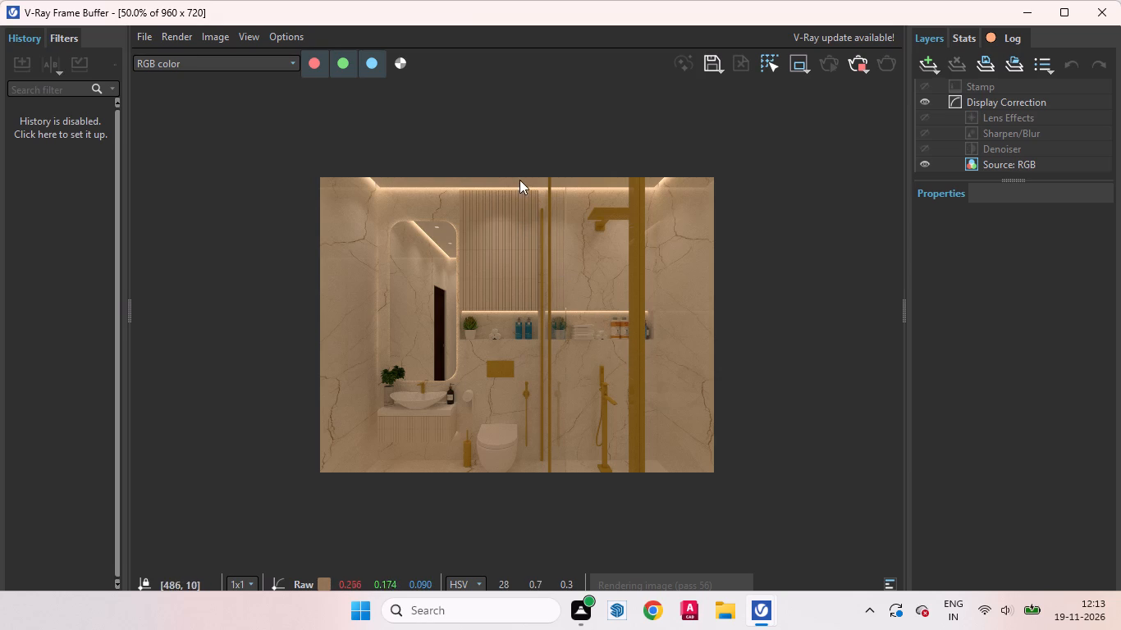
drag(519, 173, 523, 445)
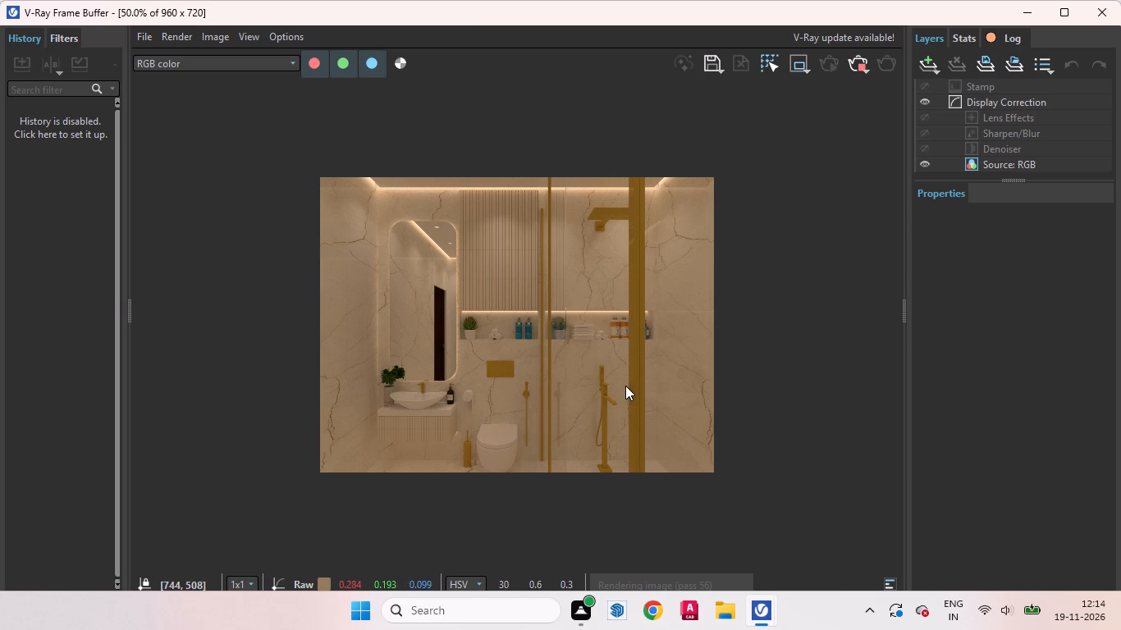
scroll(494, 364, up, 1)
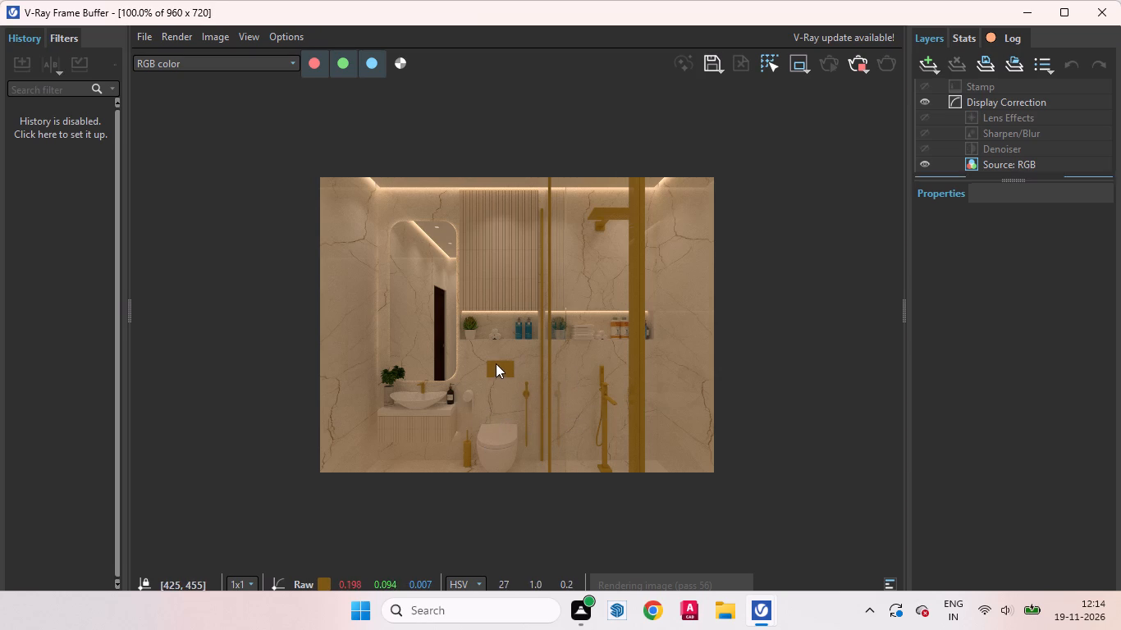
scroll(519, 366, down, 1)
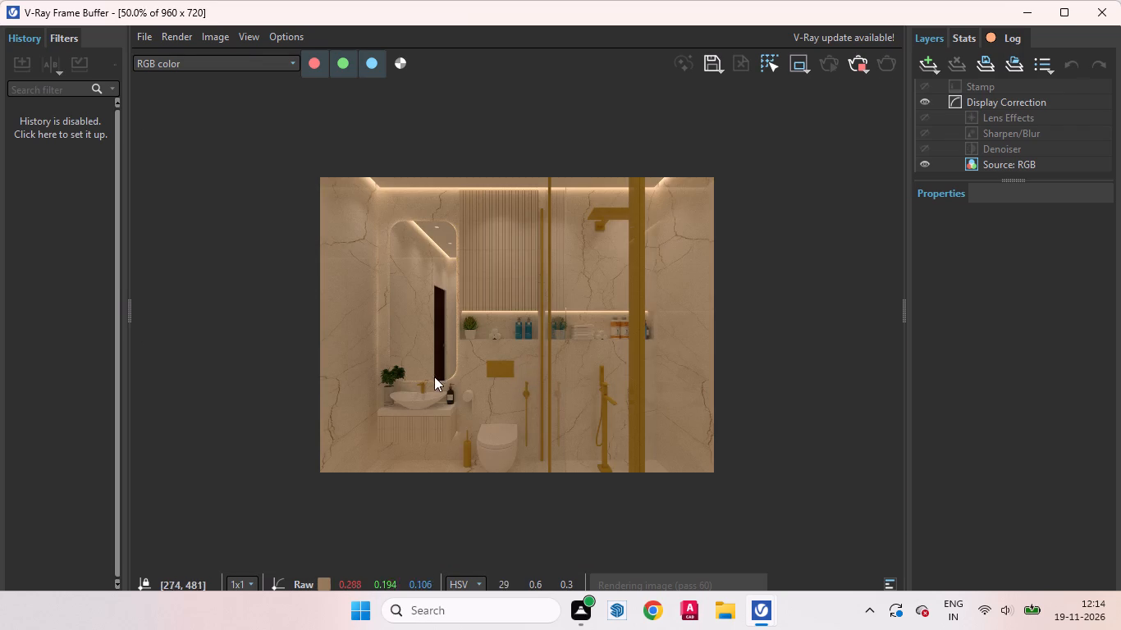
scroll(472, 368, up, 1)
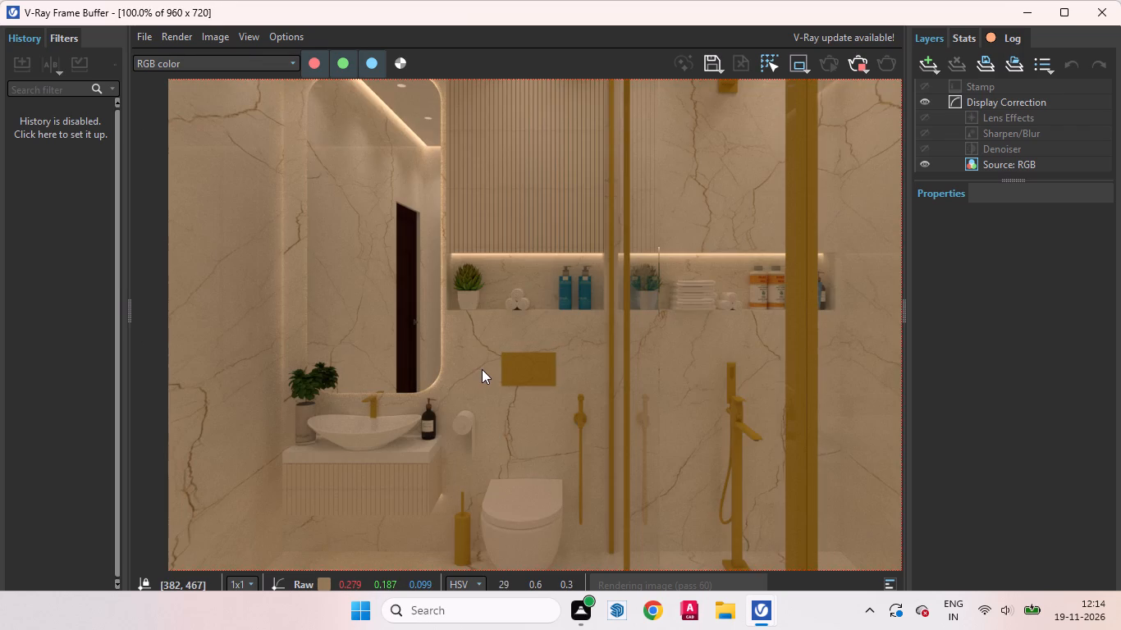
scroll(483, 372, down, 1)
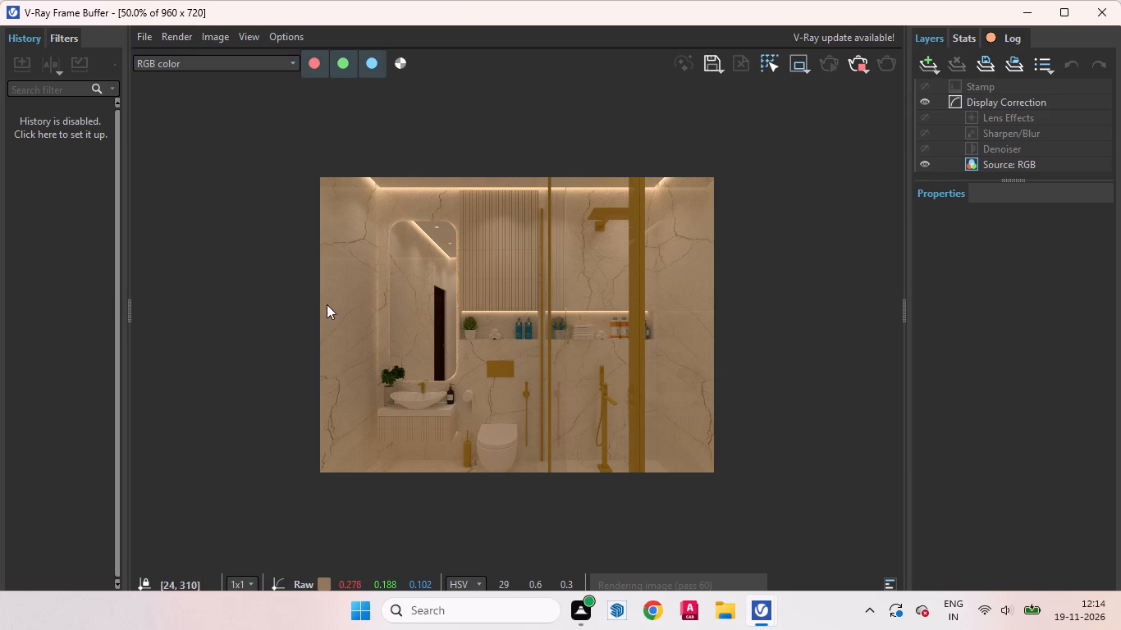
drag(320, 308, 721, 328)
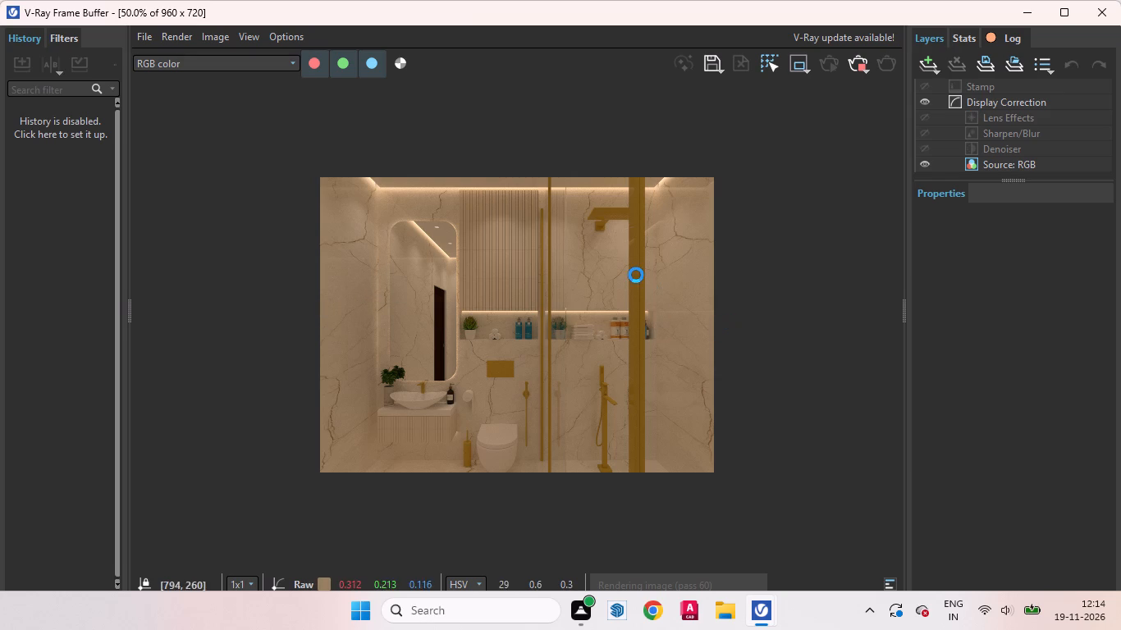
drag(631, 256, 650, 387)
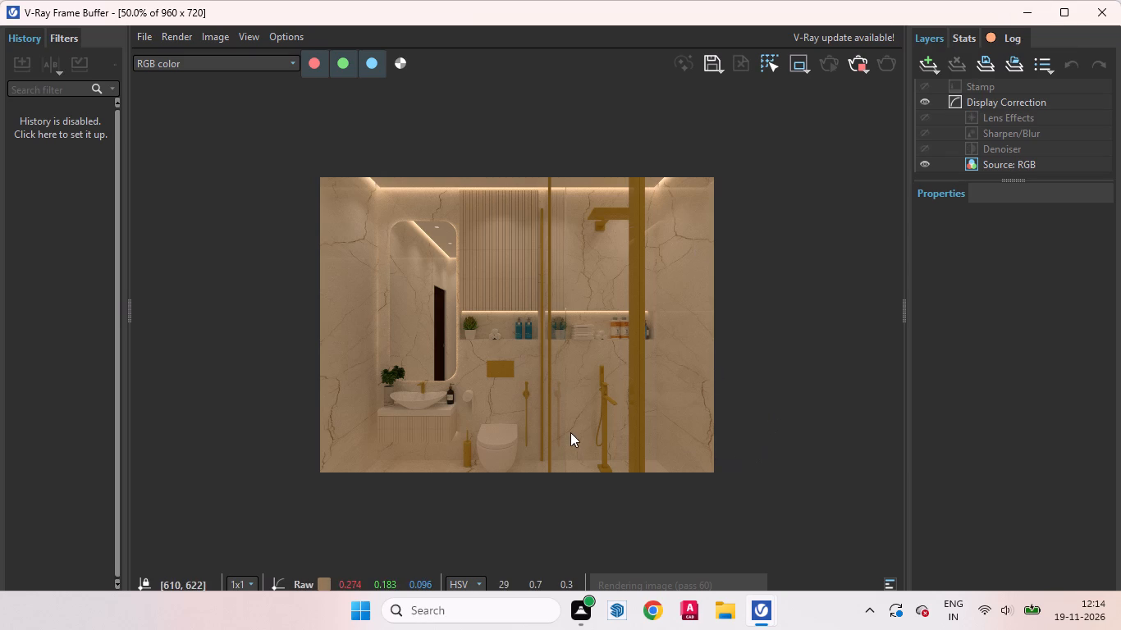
Save the current render as bathroomren PNG in Documents, replacing the existing file.
click(714, 71)
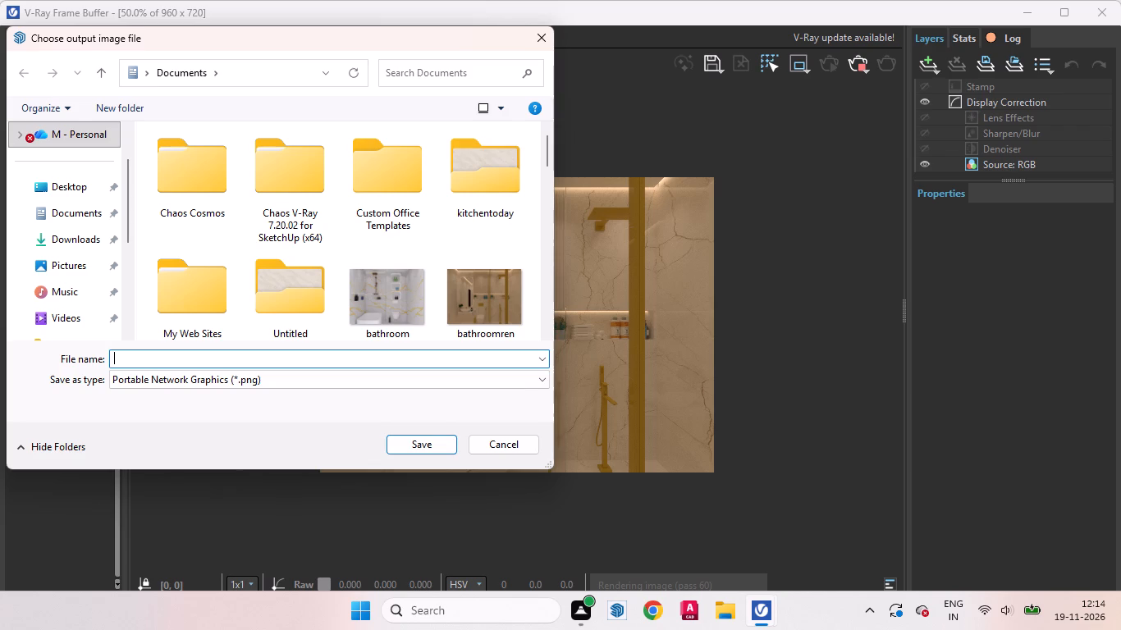
text(bathroom)
text(ren)
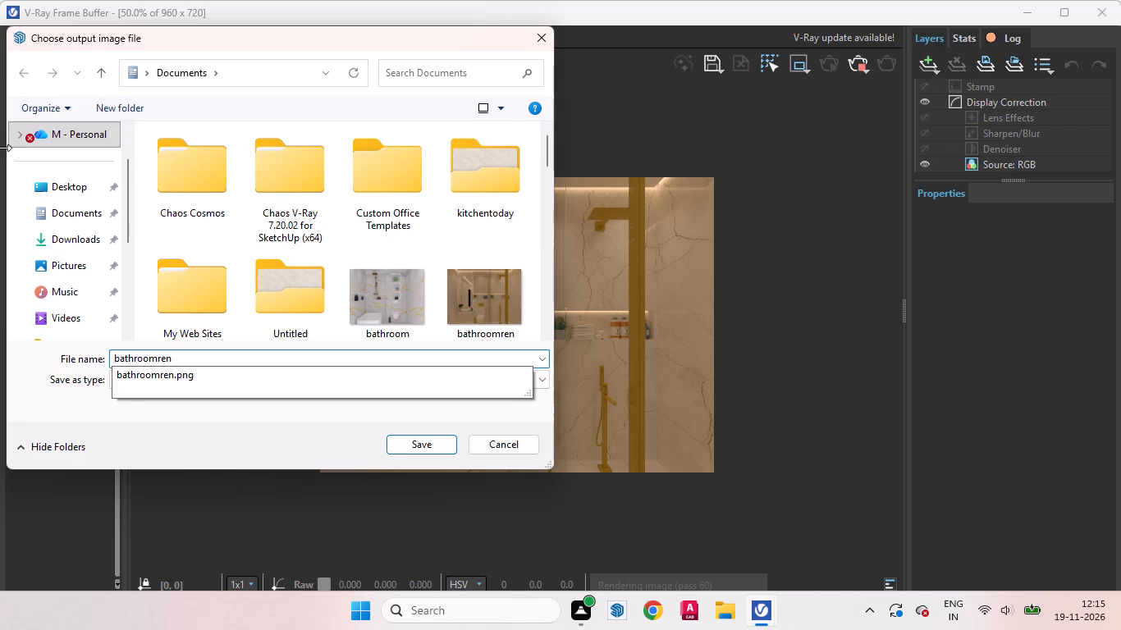
click(66, 202)
click(432, 448)
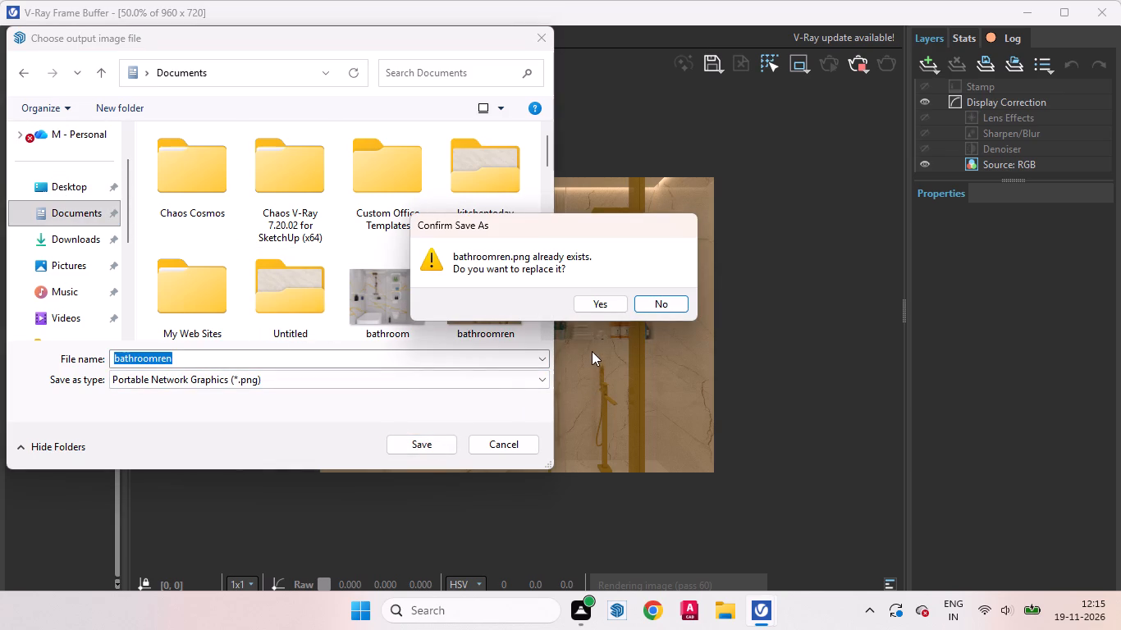
click(595, 304)
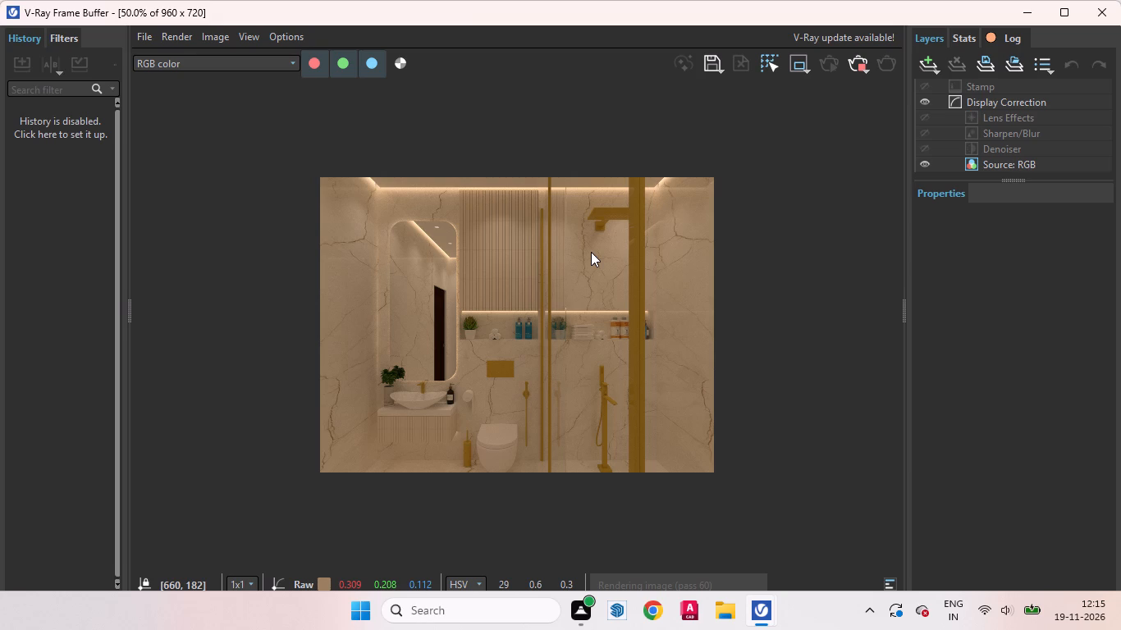
Return to the bathroom model, open the V-Ray Asset Editor on its lights list and try to stop the running render.
click(1016, 13)
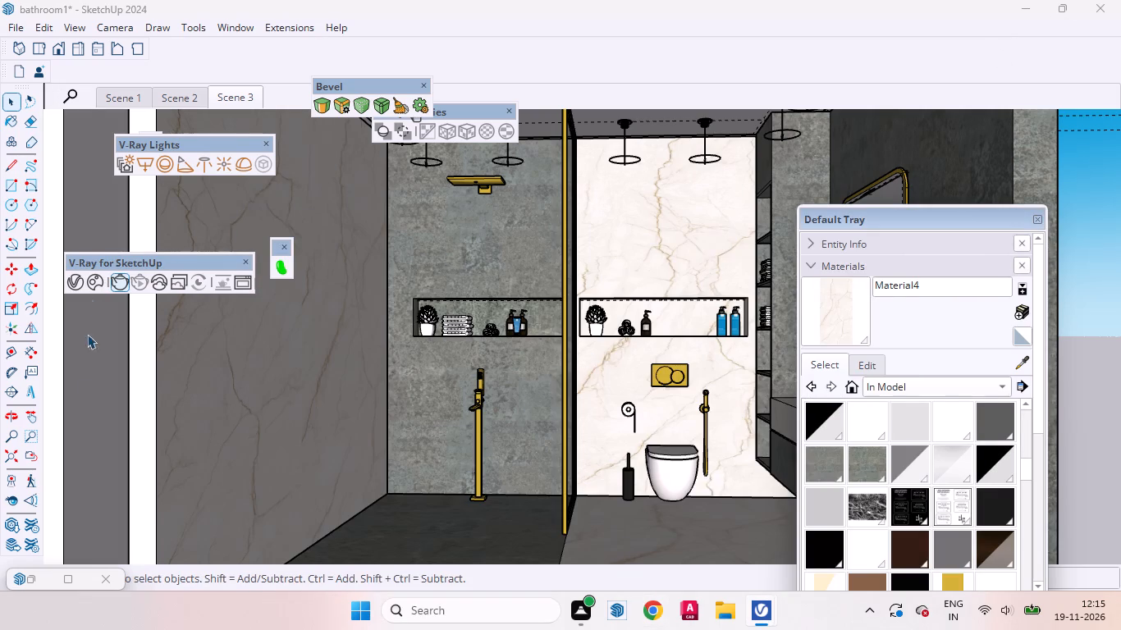
click(75, 276)
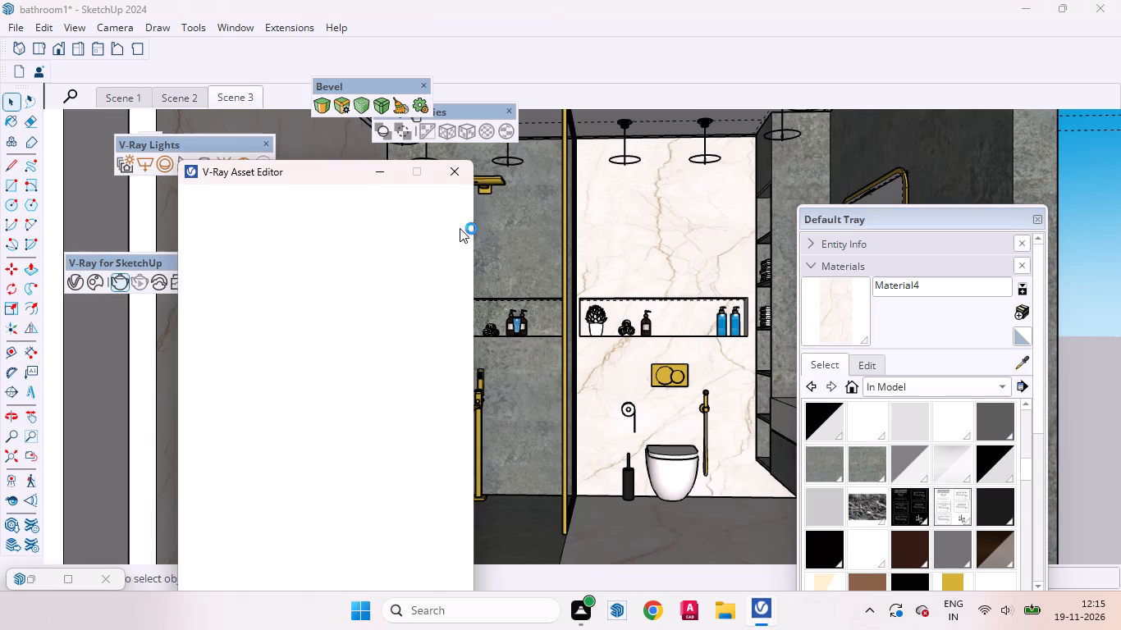
drag(298, 180, 469, 77)
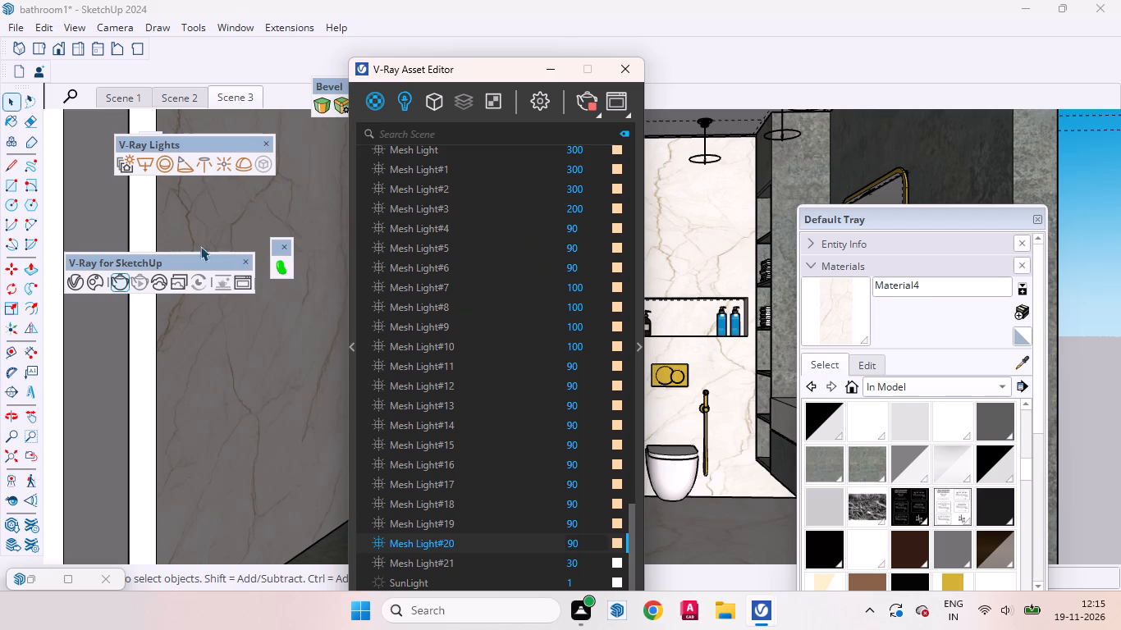
click(590, 101)
drag(470, 70, 689, 107)
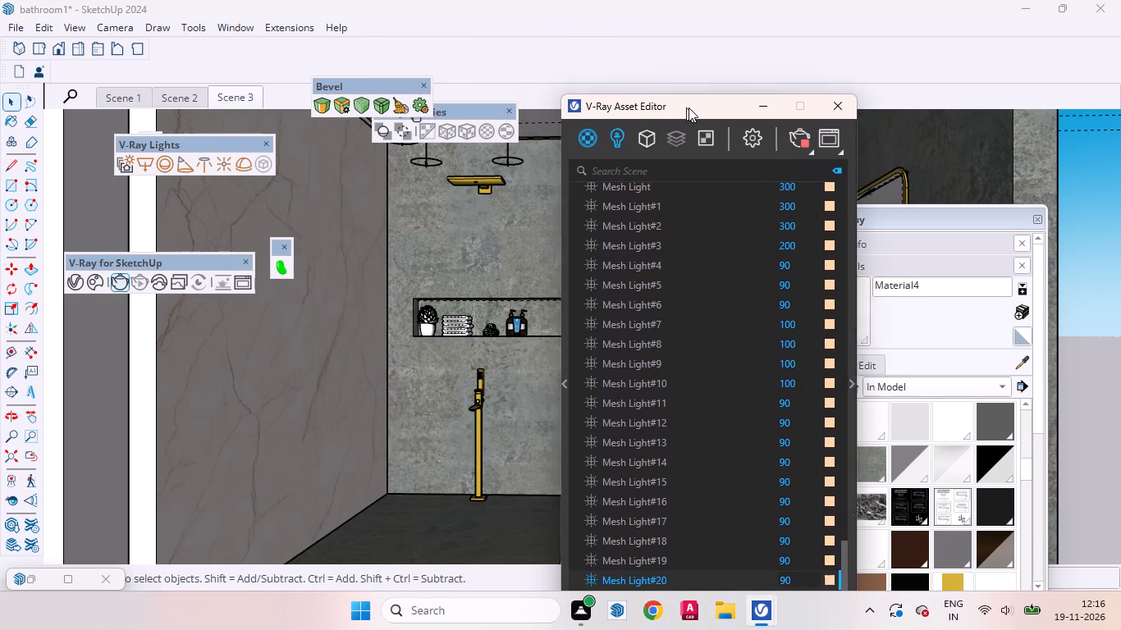
drag(689, 107, 691, 107)
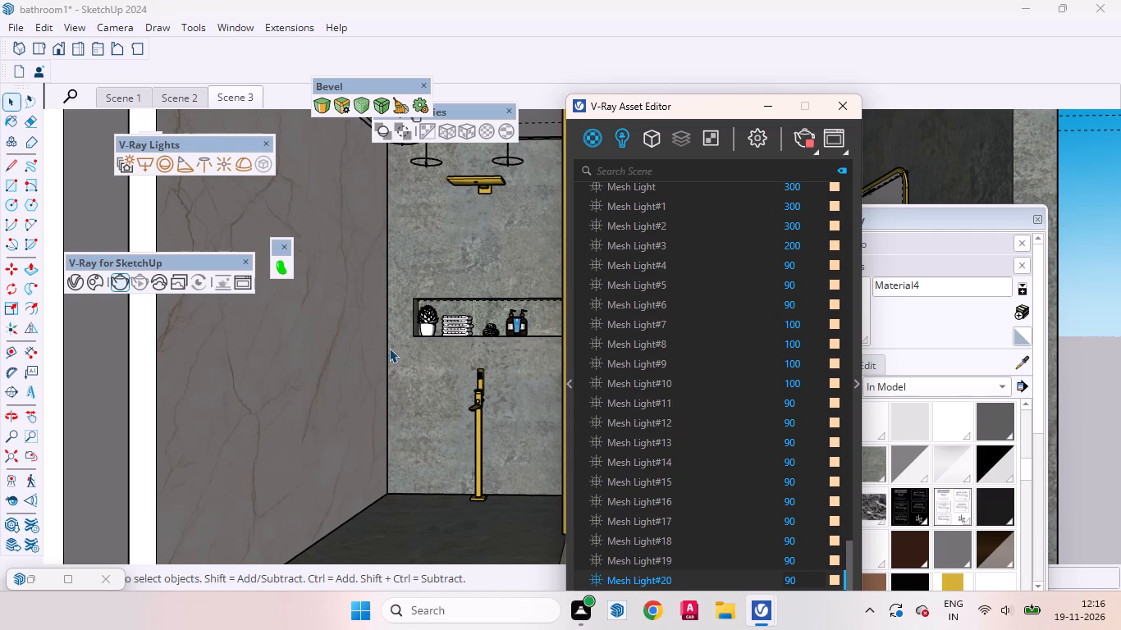
scroll(390, 350, down, 3)
scroll(390, 368, up, 1)
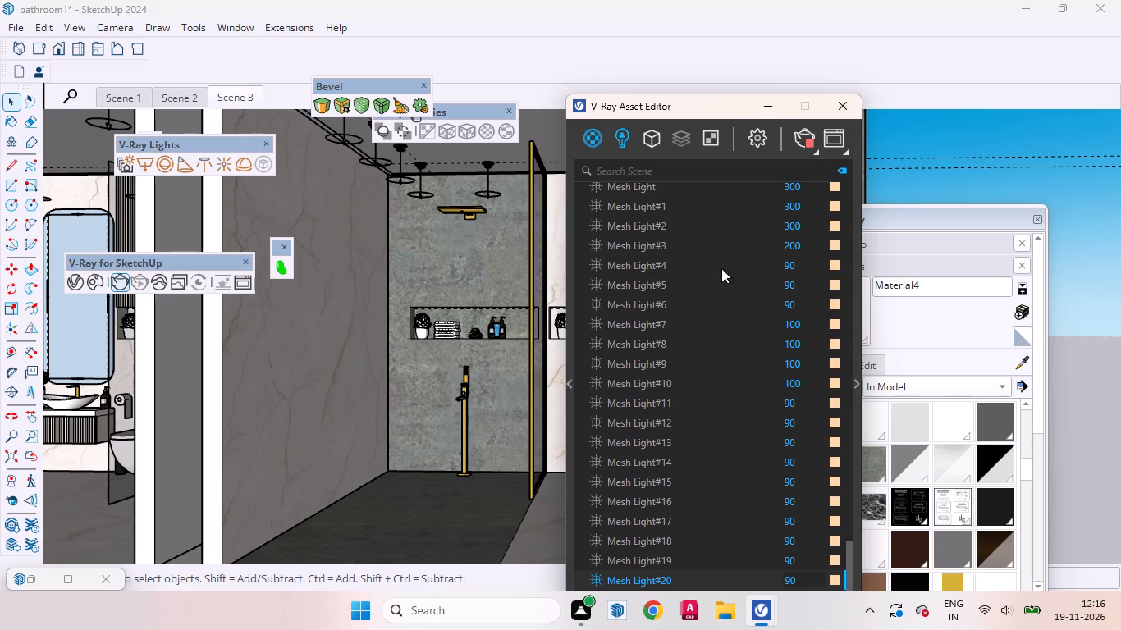
click(802, 140)
Restore the model's Scene 3 view and try again to stop the running V-Ray render.
drag(704, 107, 969, 196)
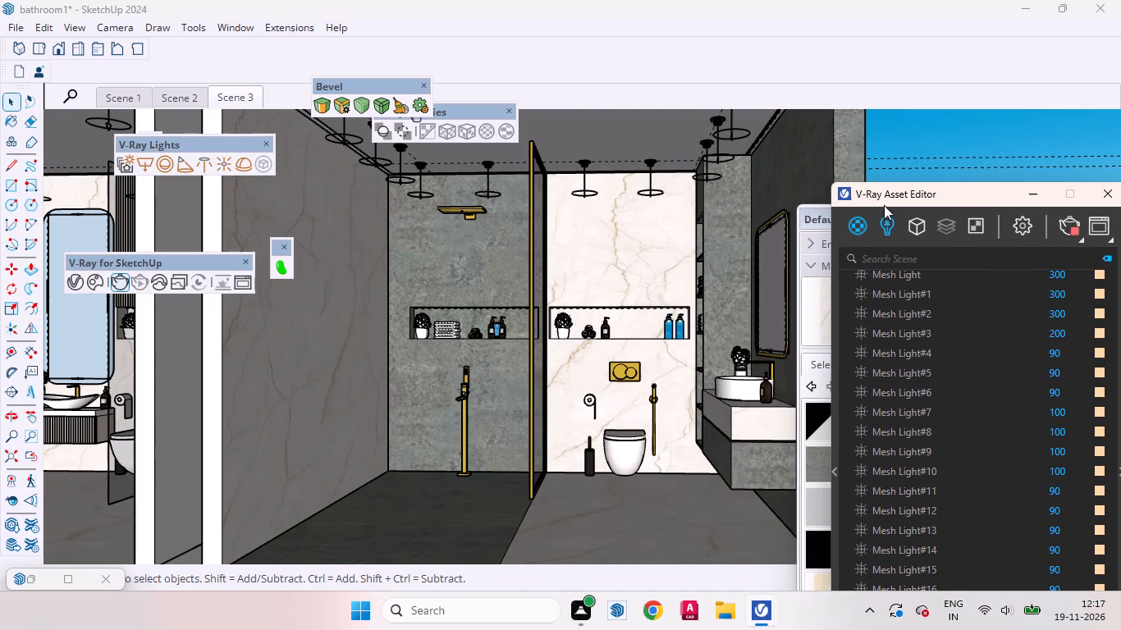
click(239, 100)
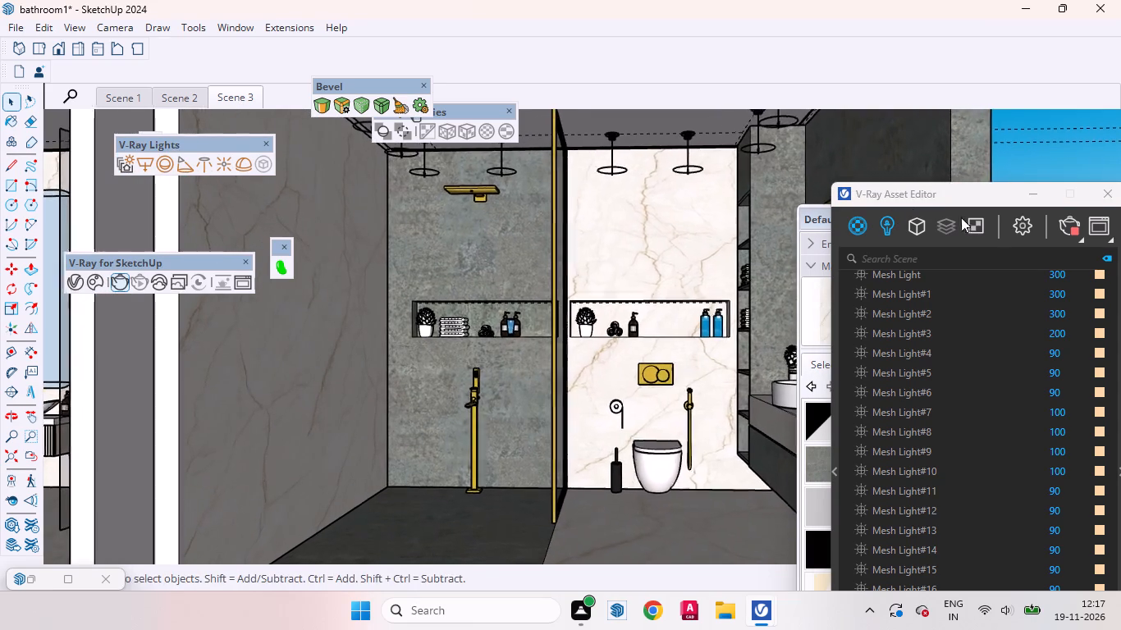
drag(990, 200, 608, 201)
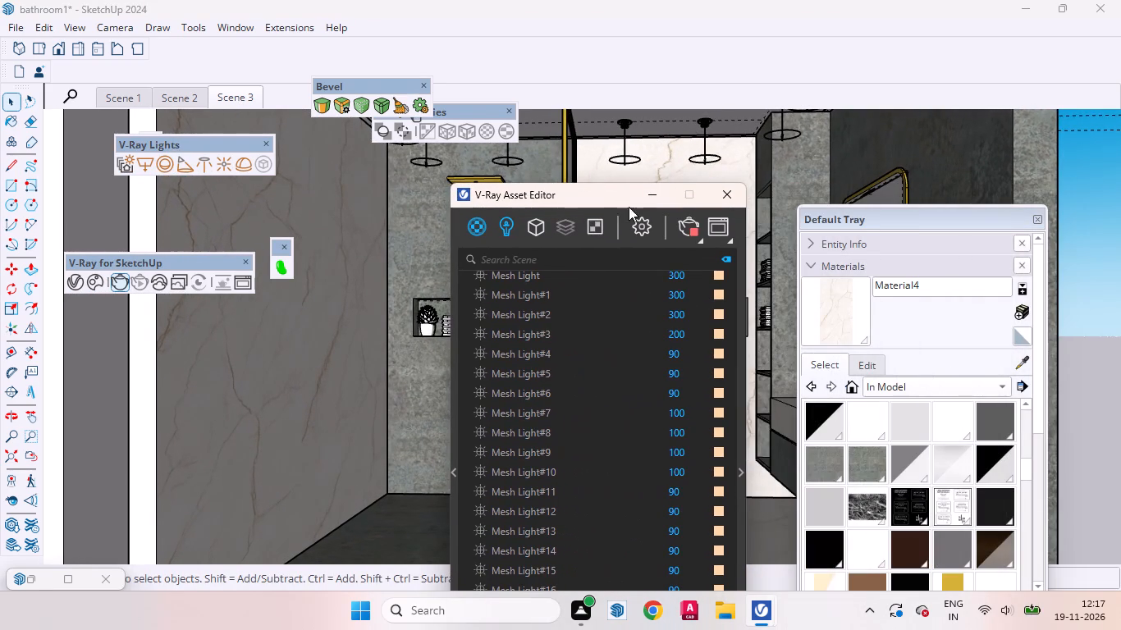
click(693, 231)
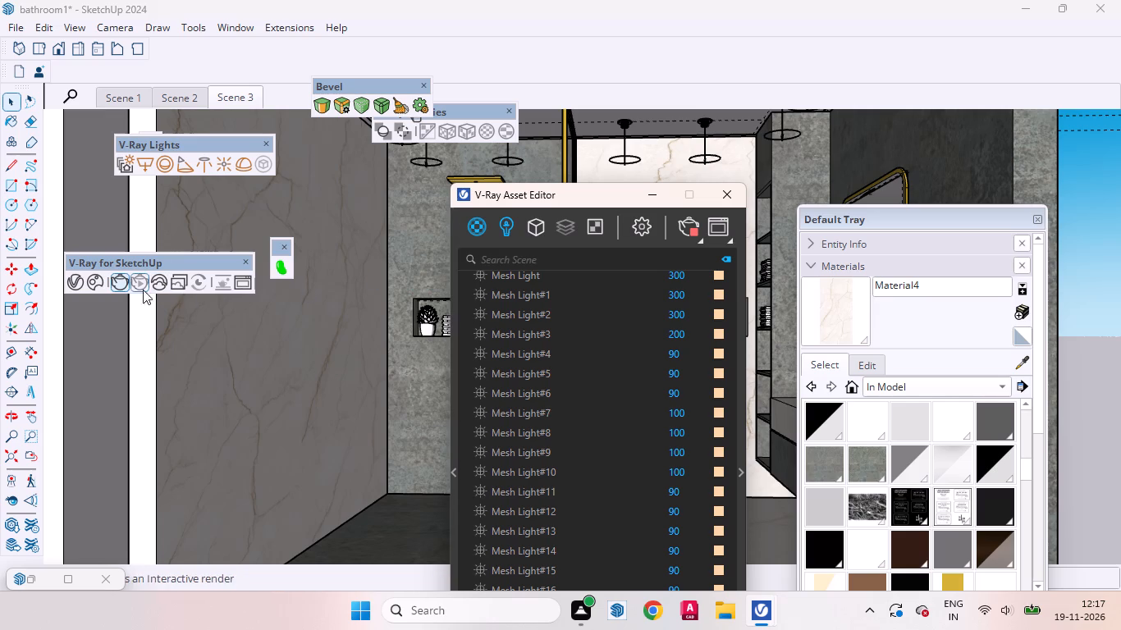
click(117, 286)
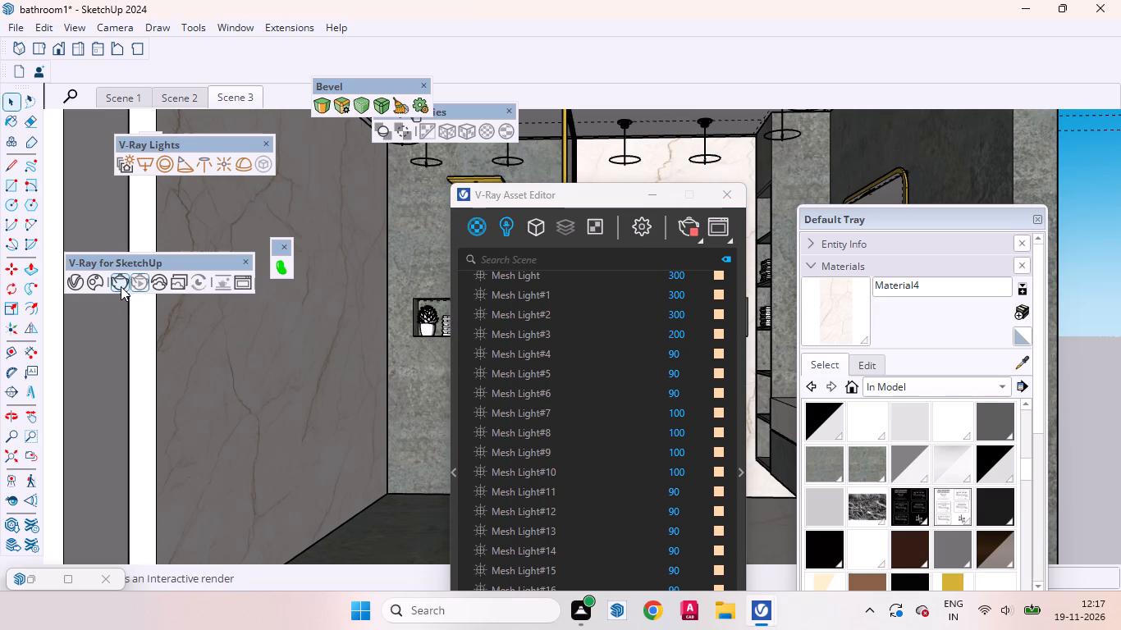
click(117, 285)
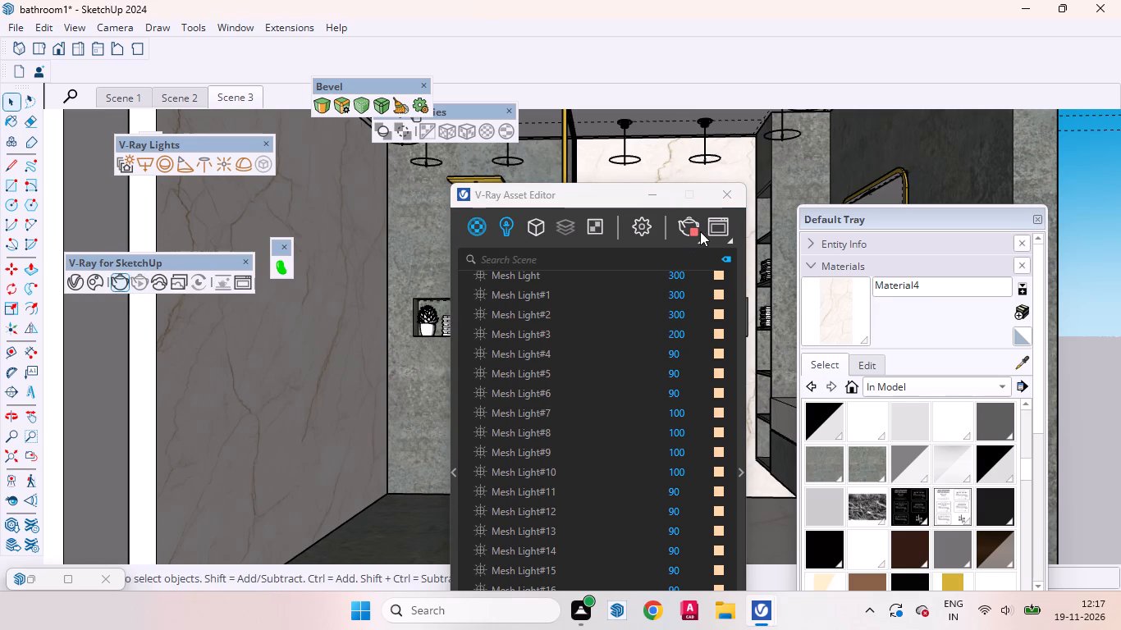
click(700, 231)
Switch back to the V-Ray Frame Buffer and try to stop the running bathroom render there.
click(766, 617)
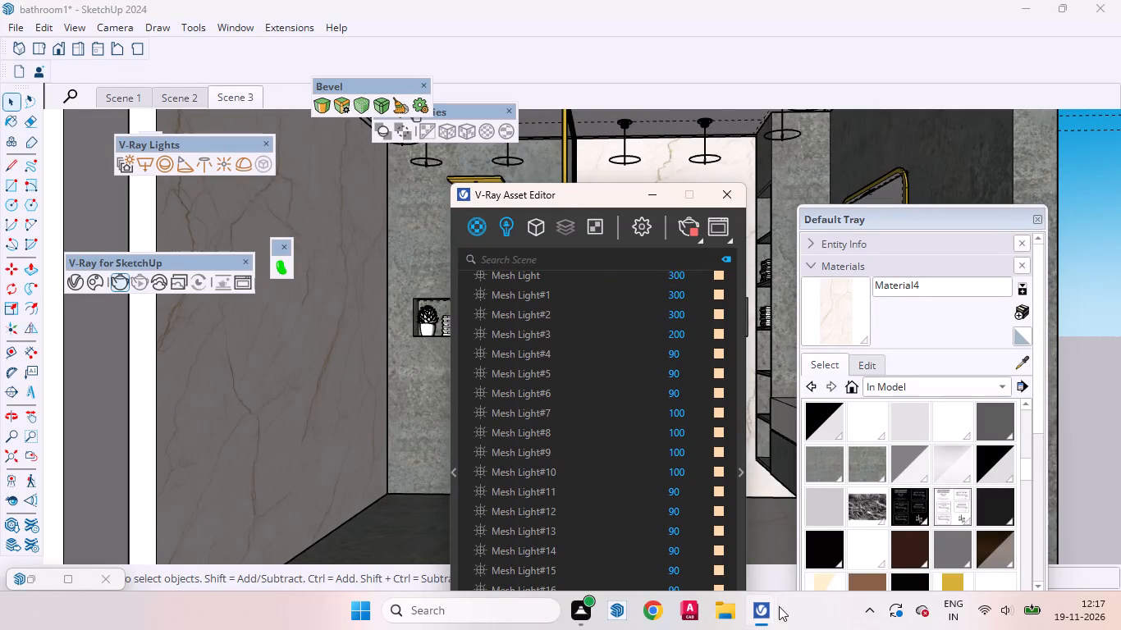
click(716, 546)
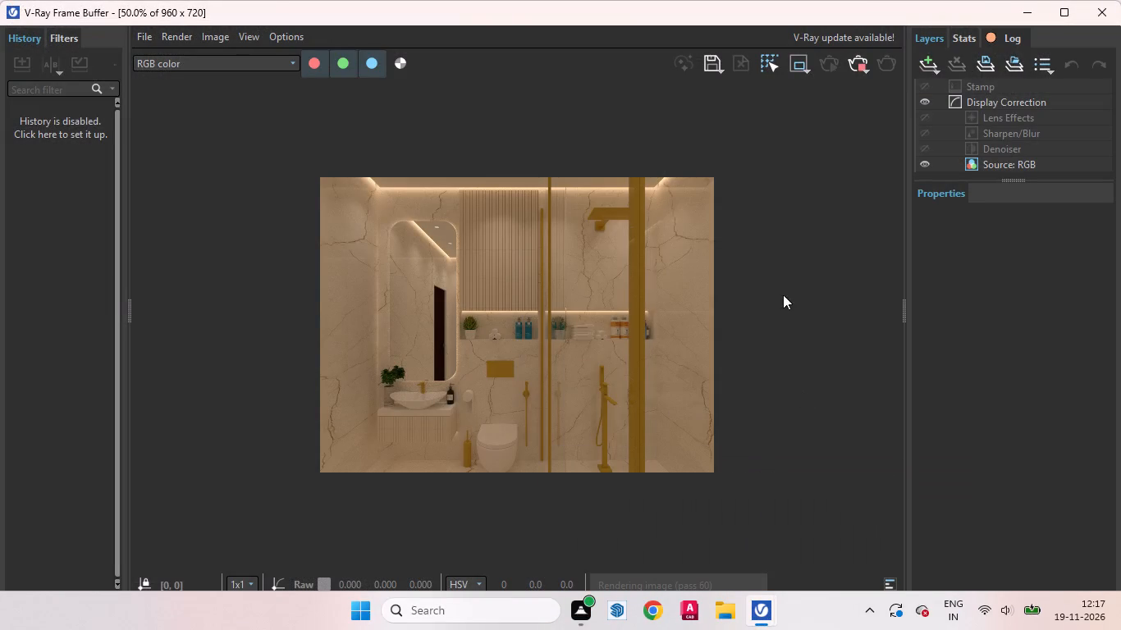
click(859, 67)
click(867, 73)
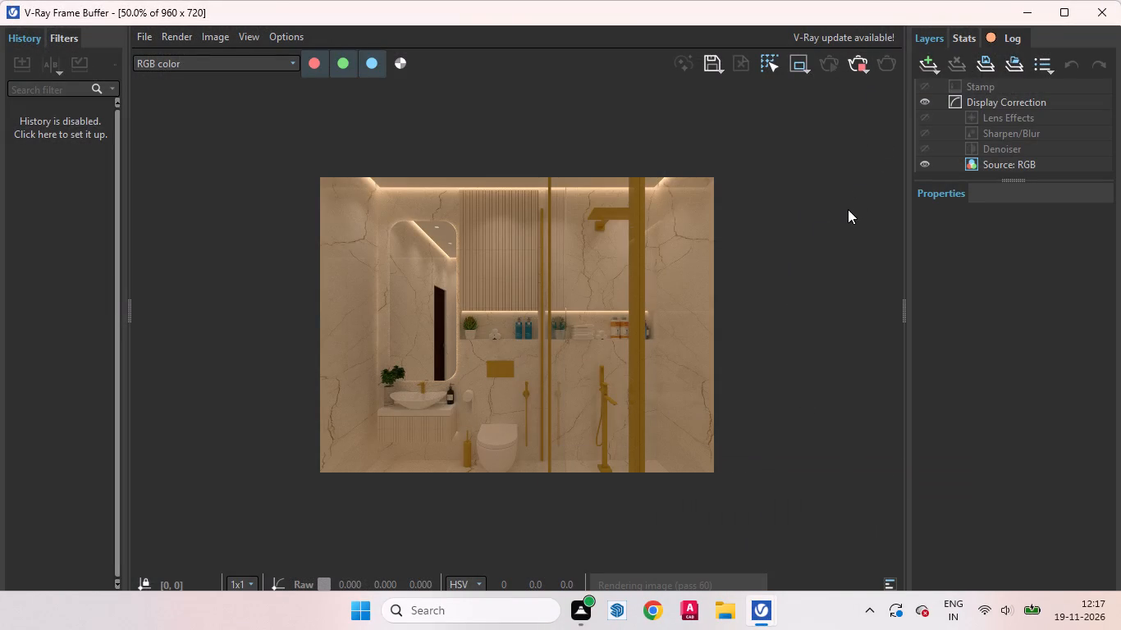
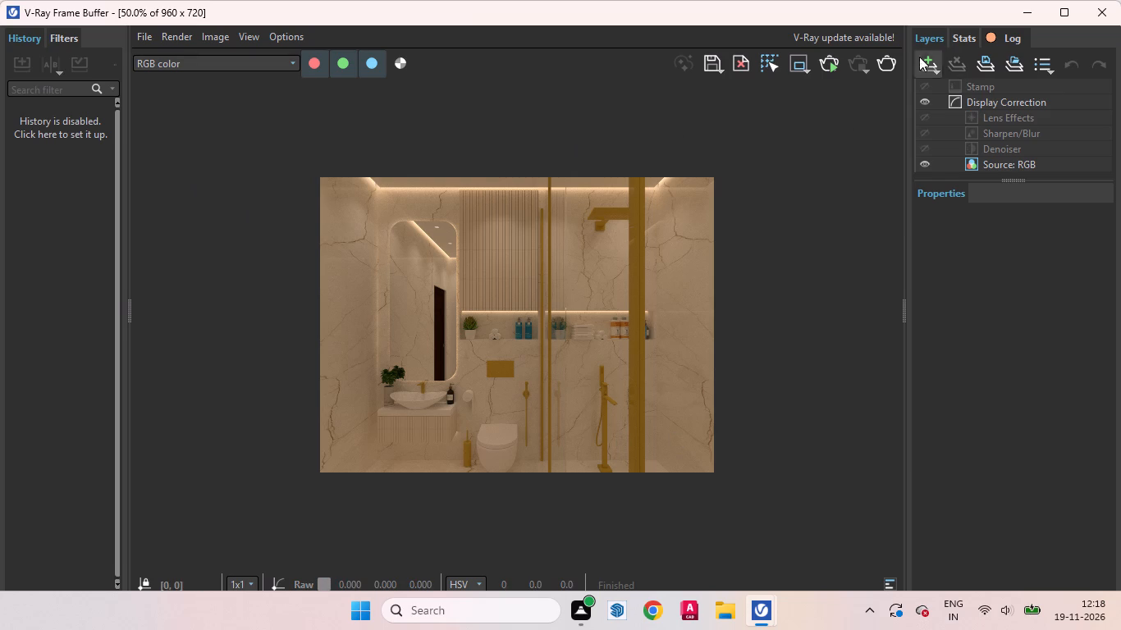
Return to the bathroom model and start a V-Ray render of the Scene 3 view from the Asset Editor.
click(1018, 7)
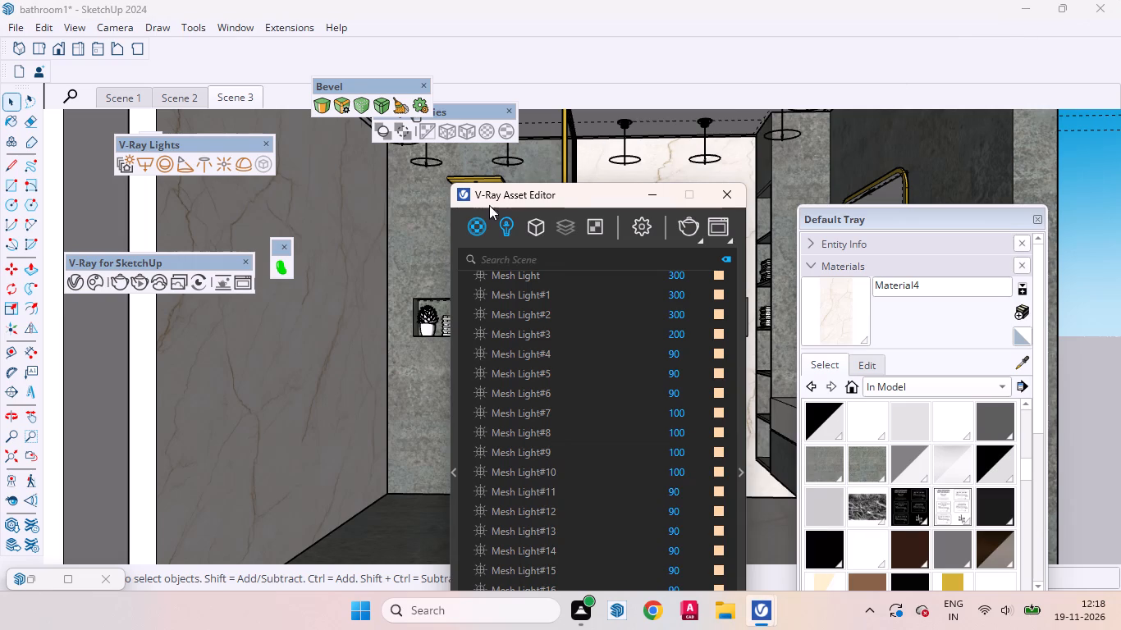
drag(572, 194, 401, 174)
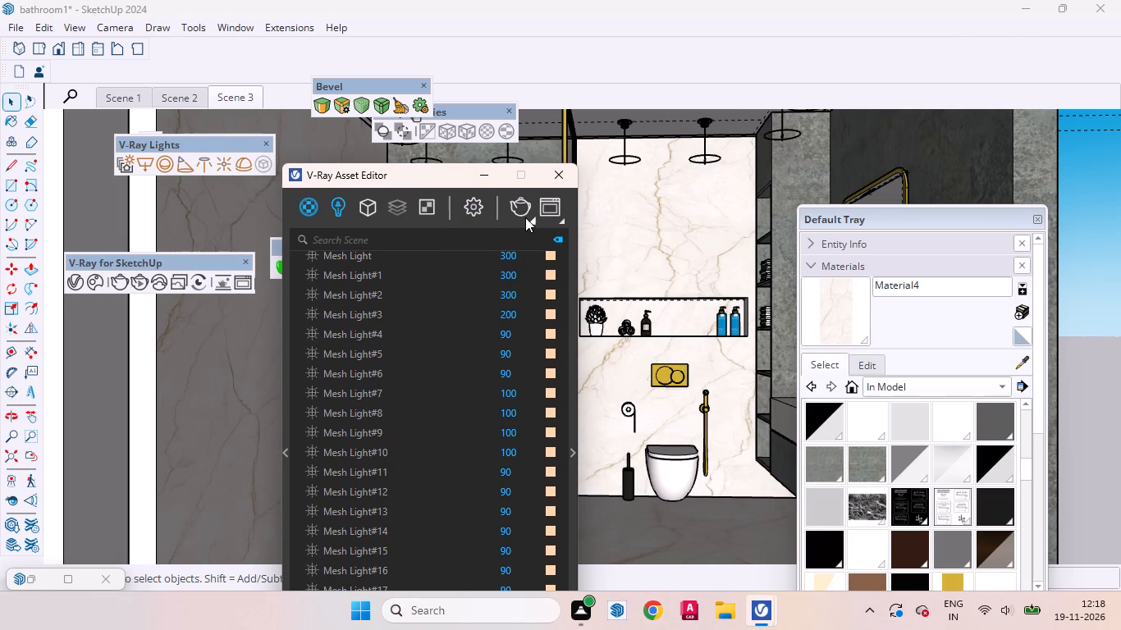
click(526, 218)
click(527, 249)
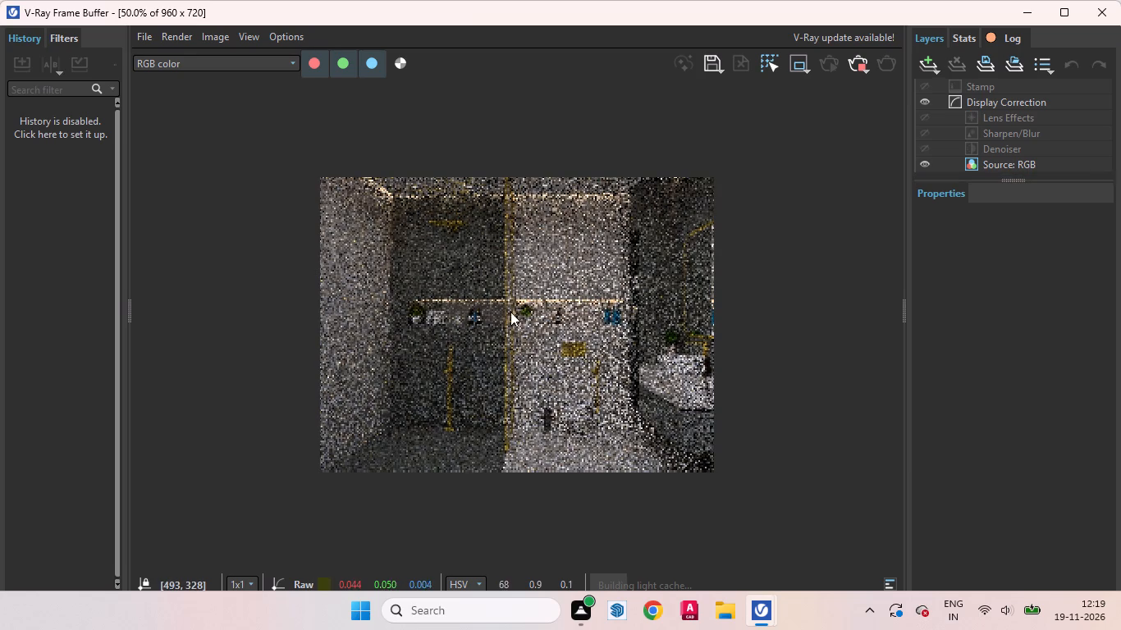
Check the early Scene 3 render in the V-Ray Frame Buffer, stop it and return to the model.
scroll(578, 342, down, 1)
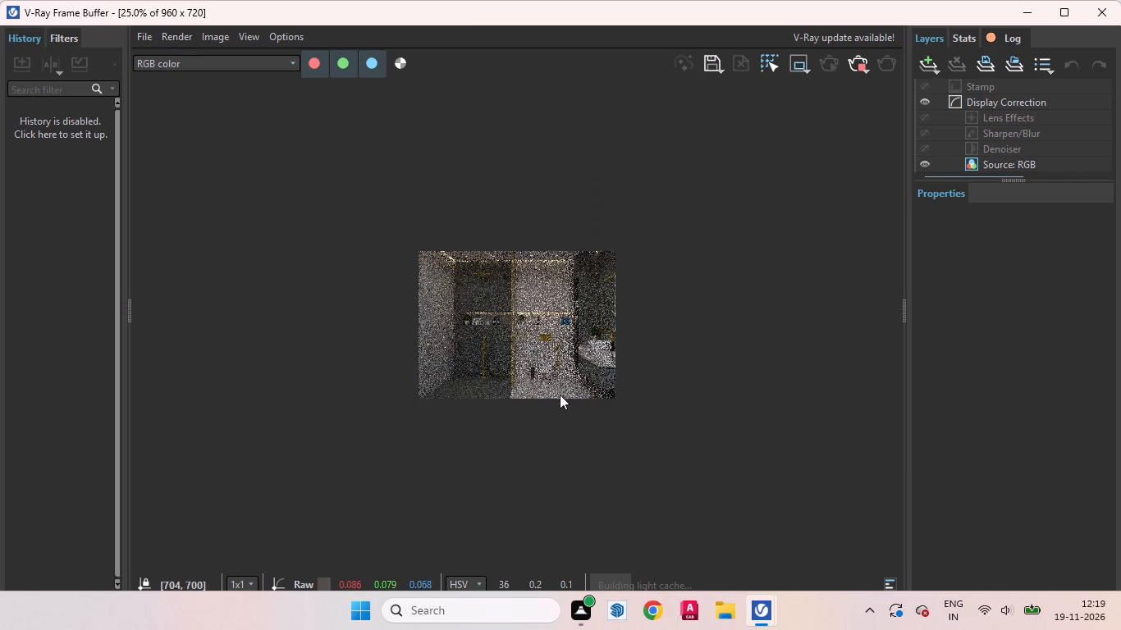
scroll(544, 385, up, 1)
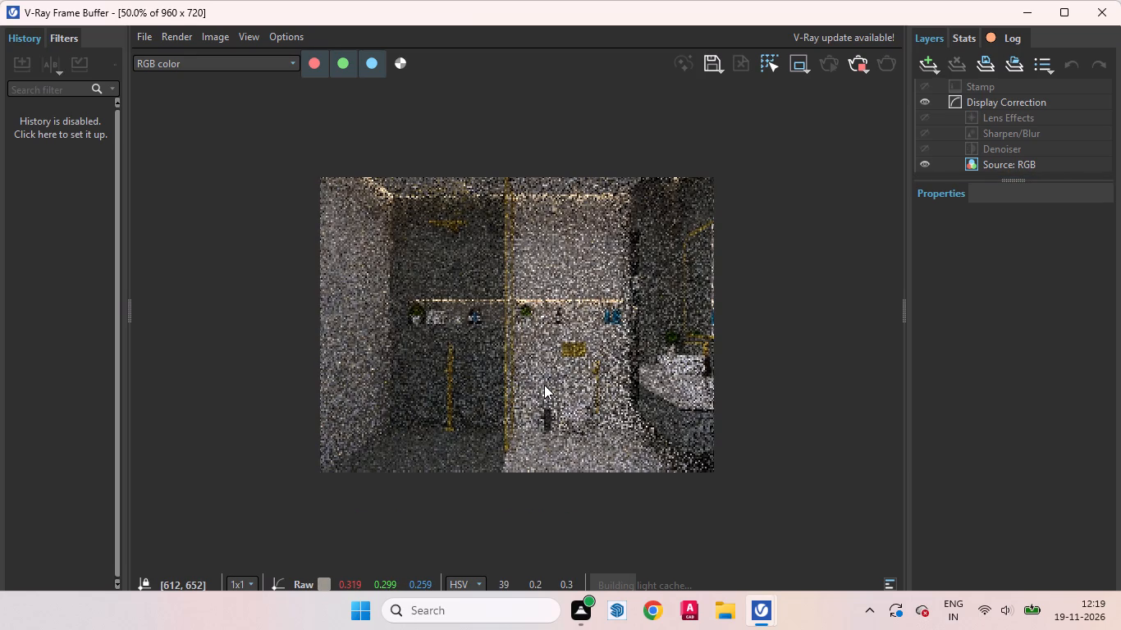
click(855, 66)
click(1029, 7)
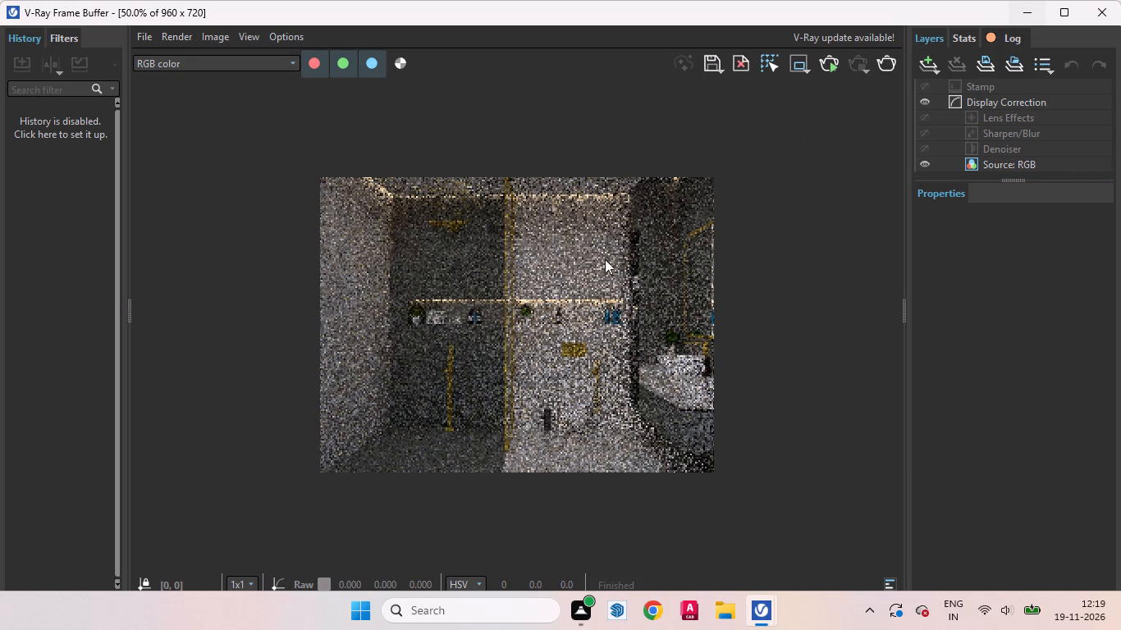
Recheck the stopped render and move the Asset Editor and Default Tray so the full lights list and vanity wall show.
drag(442, 180, 376, 80)
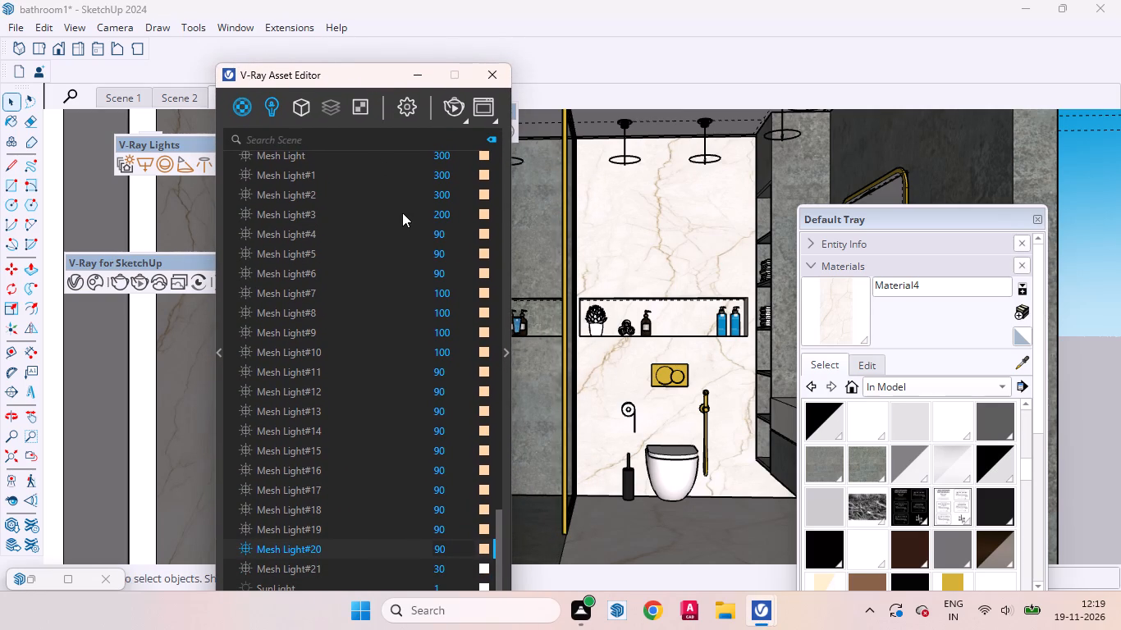
scroll(442, 221, down, 5)
click(761, 549)
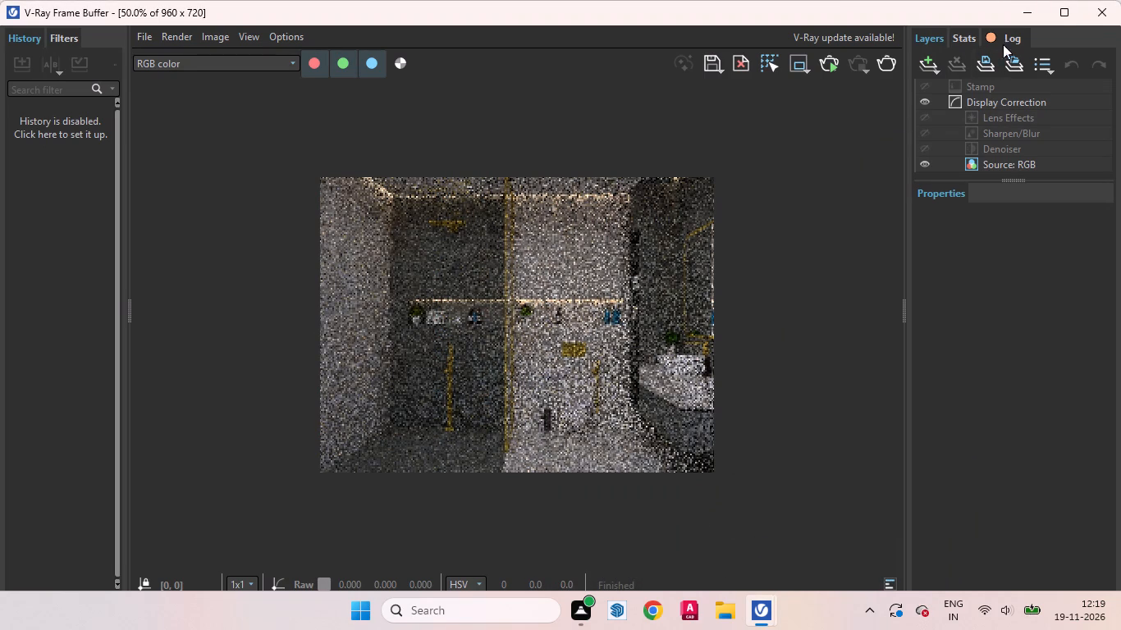
click(1037, 8)
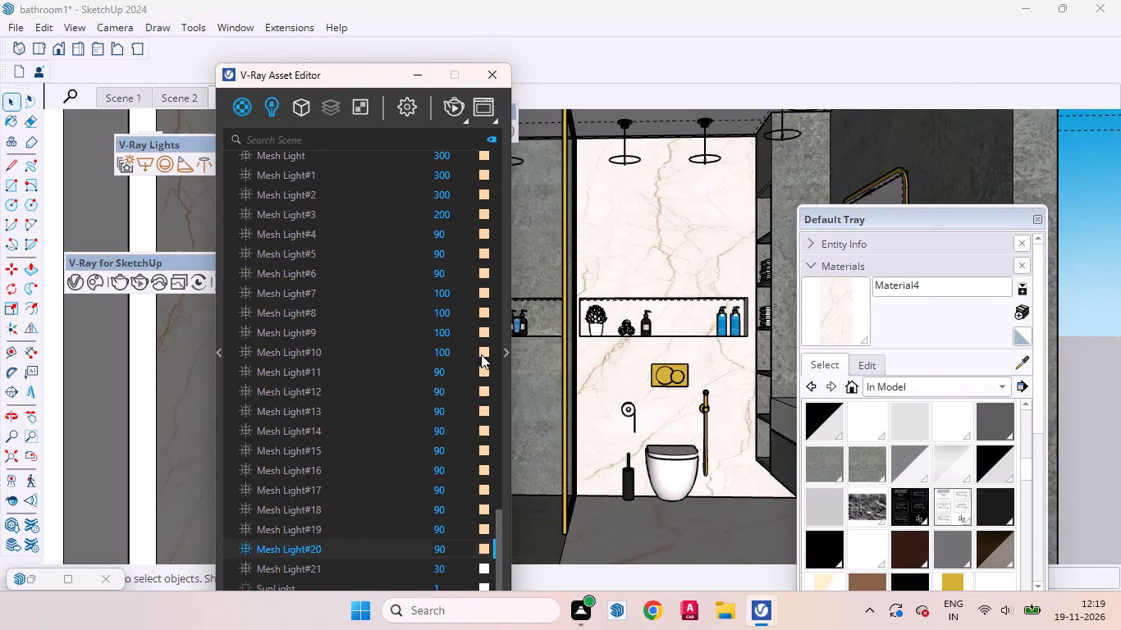
drag(358, 80, 381, 33)
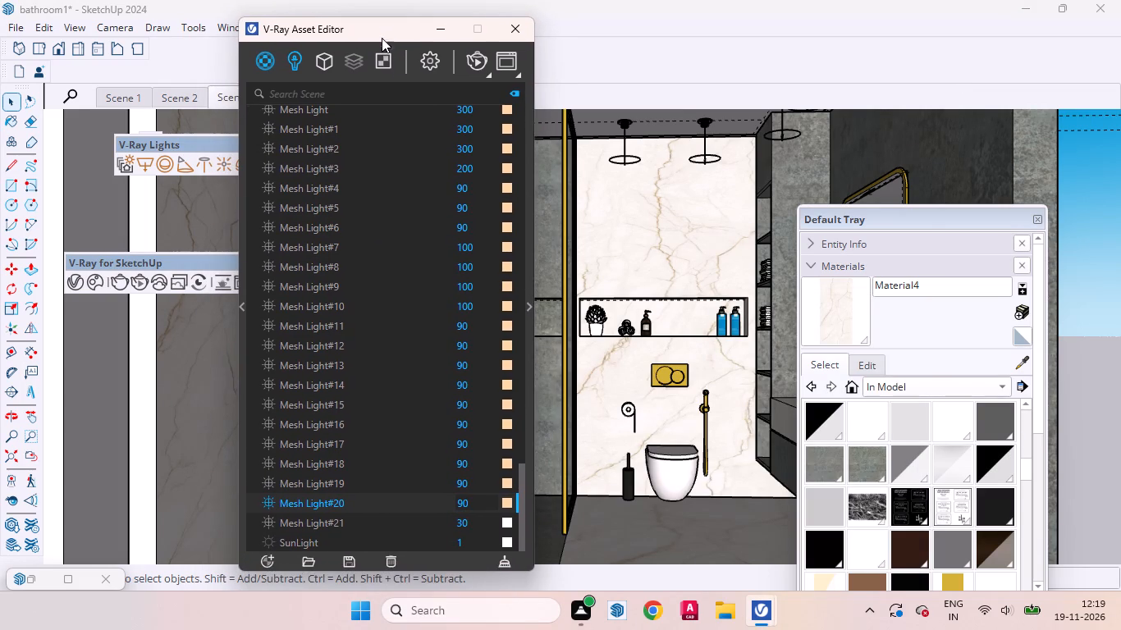
drag(894, 223, 1060, 415)
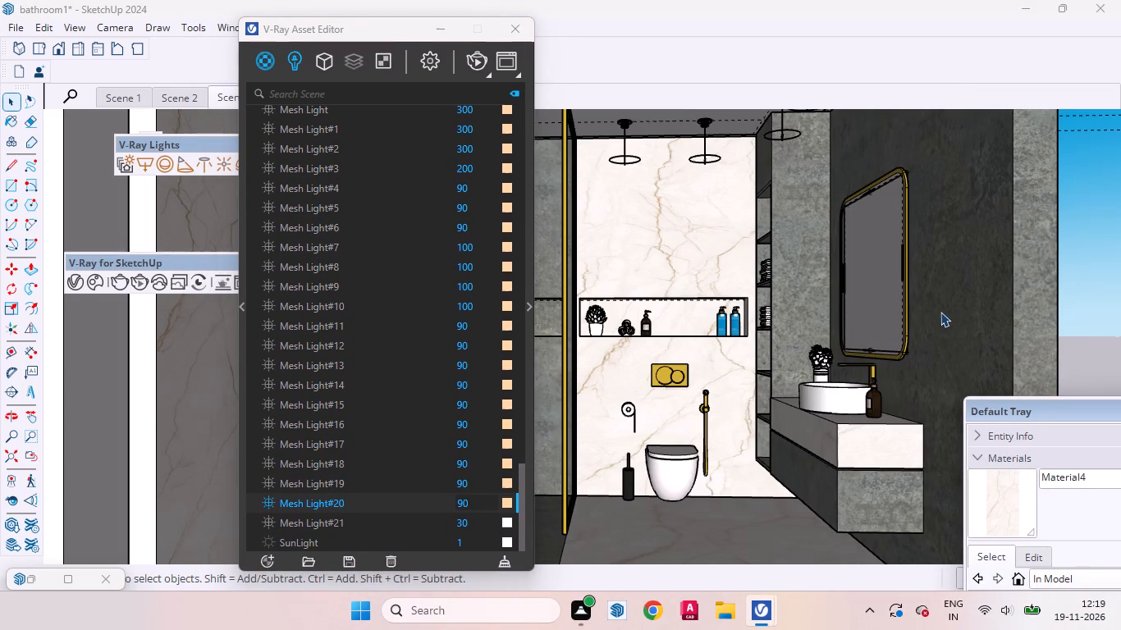
Open the vanity mirror's light group, examine the mesh light along its vertical edge, and exit the group.
scroll(910, 272, up, 17)
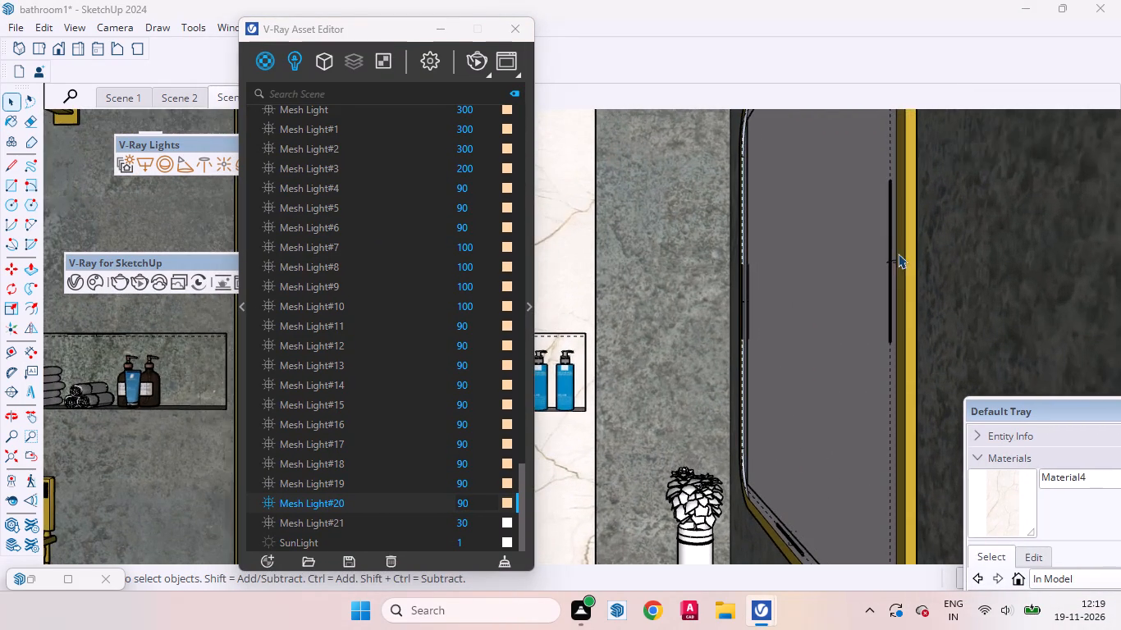
click(890, 258)
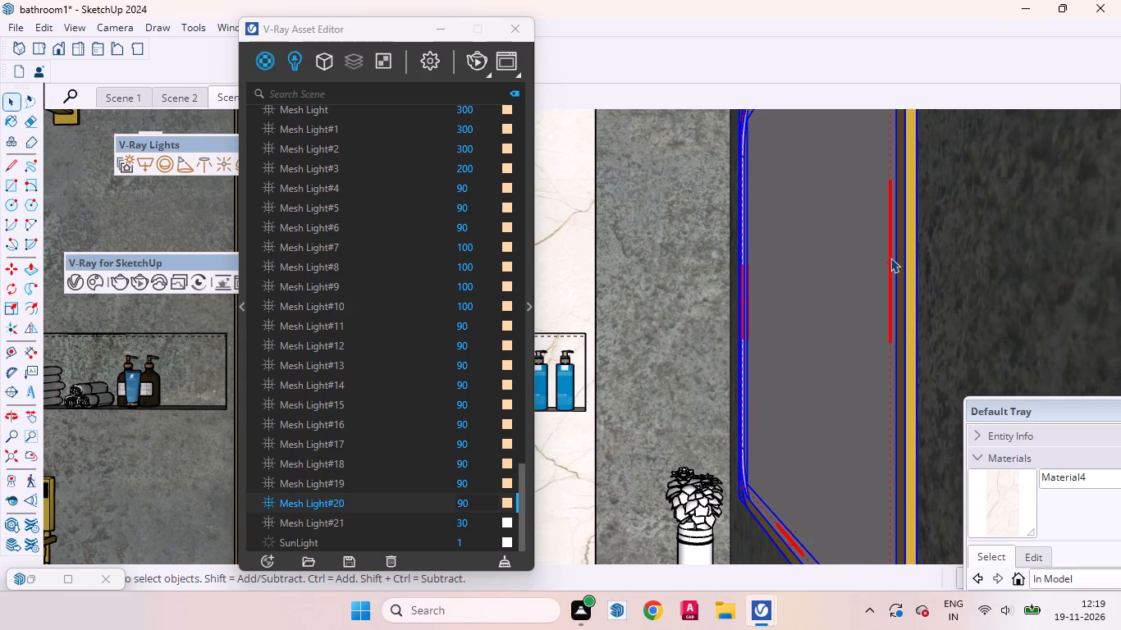
double_click(890, 258)
click(890, 262)
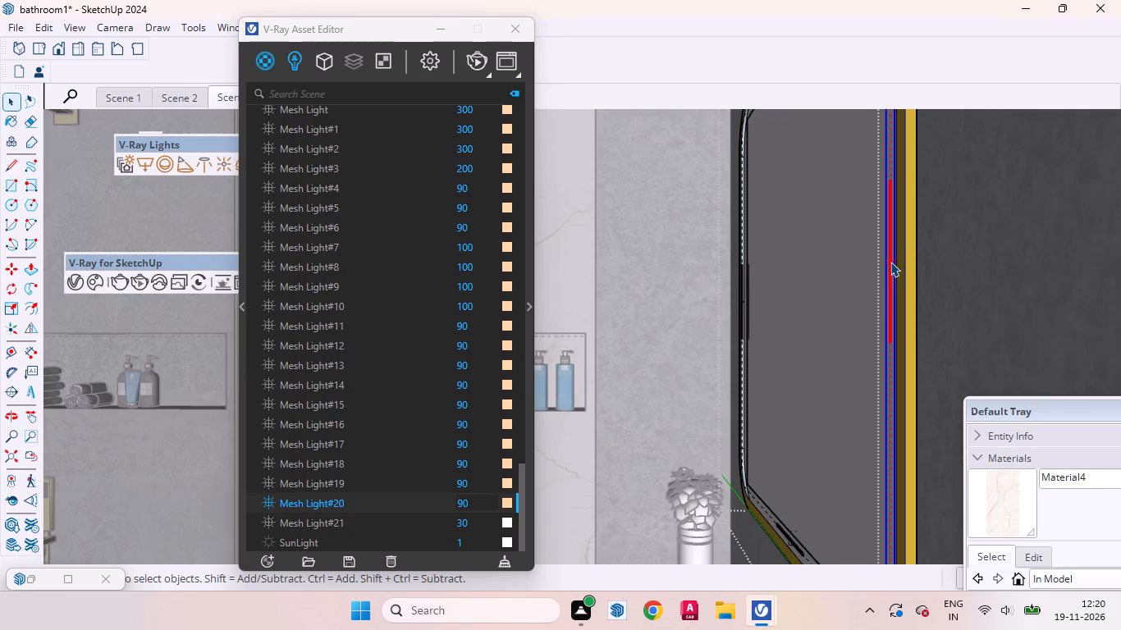
scroll(444, 509, down, 5)
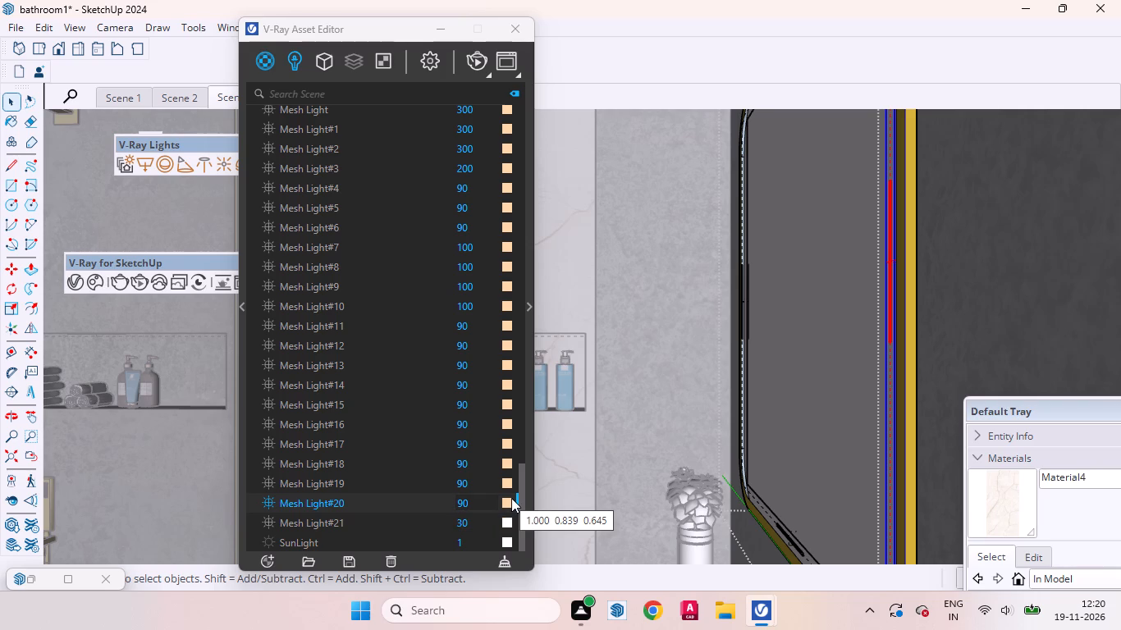
scroll(558, 463, down, 3)
middle_drag(616, 482, 749, 495)
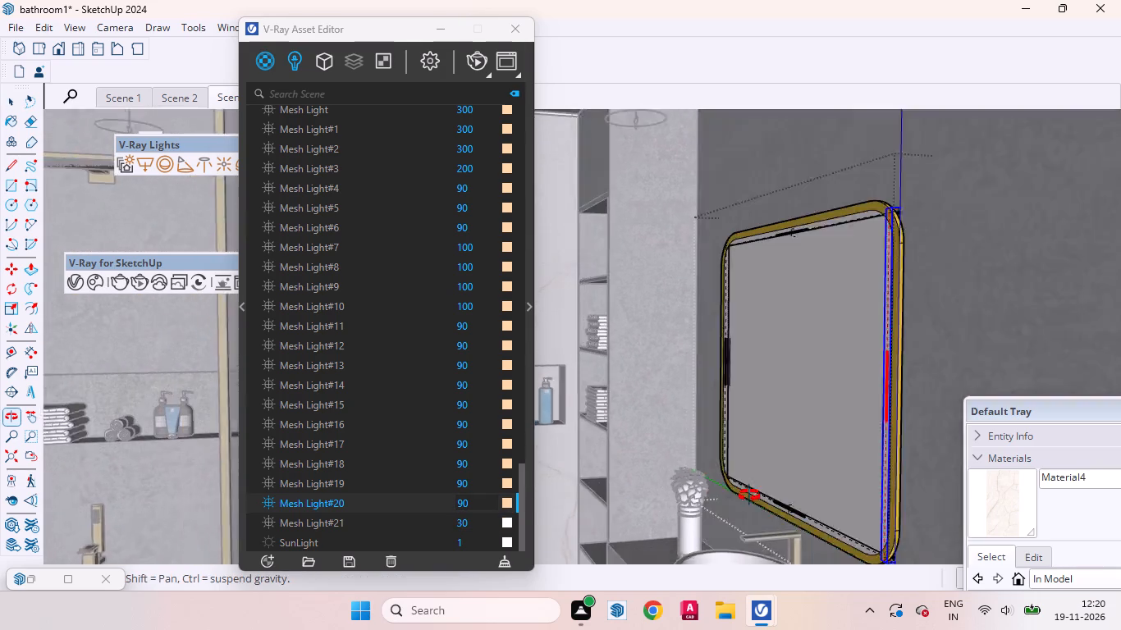
middle_drag(749, 495, 748, 495)
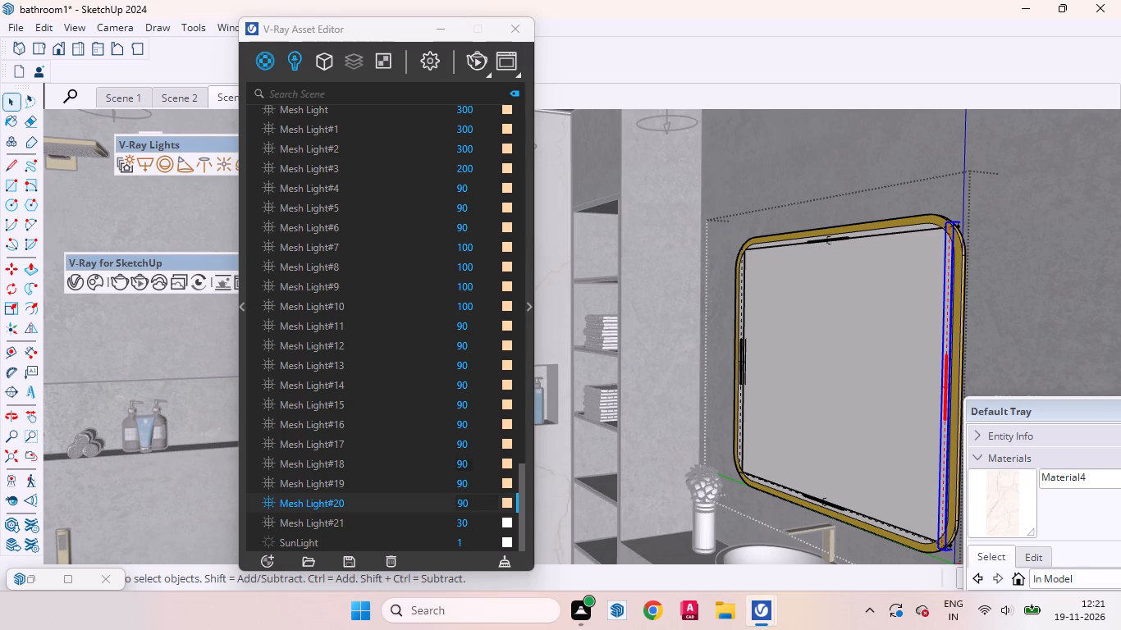
scroll(468, 477, down, 1)
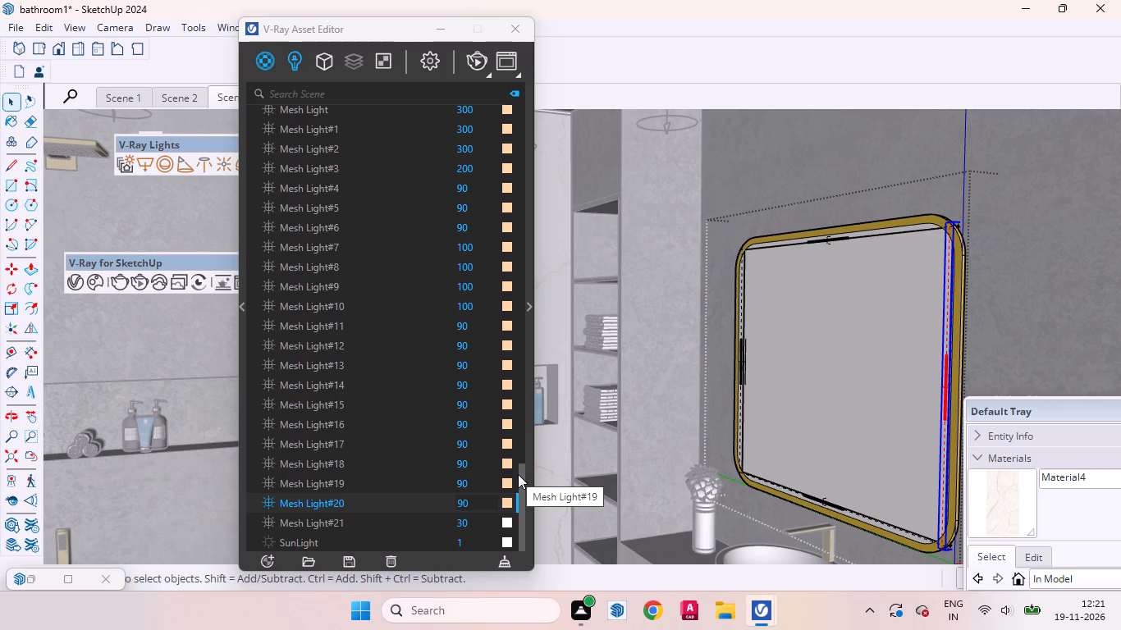
scroll(746, 303, down, 5)
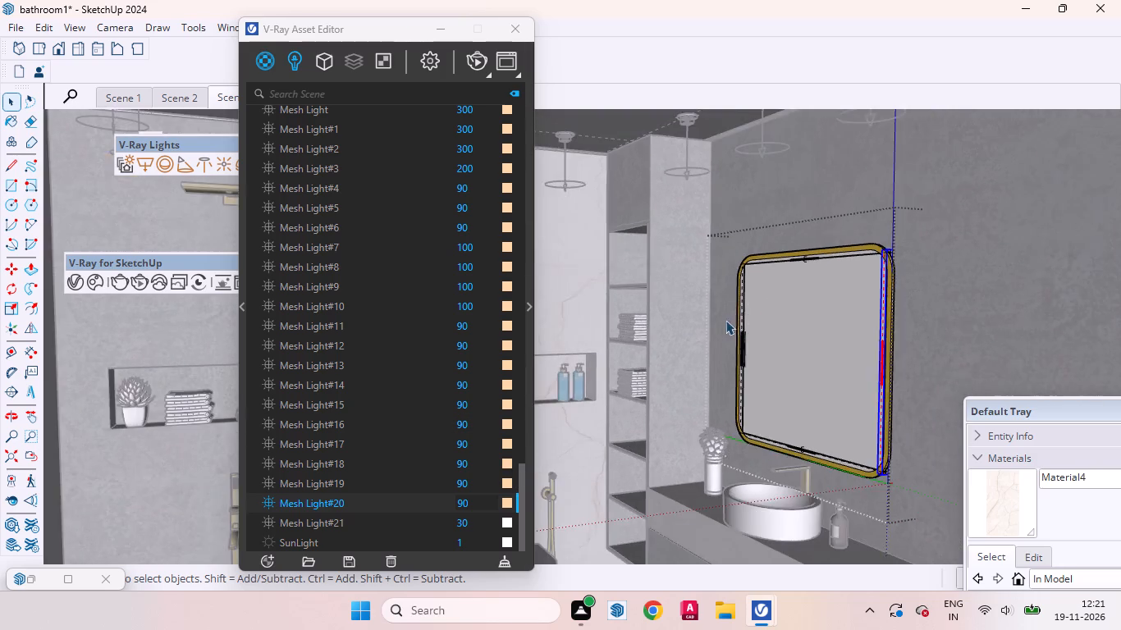
scroll(725, 320, down, 8)
scroll(727, 360, up, 1)
click(913, 339)
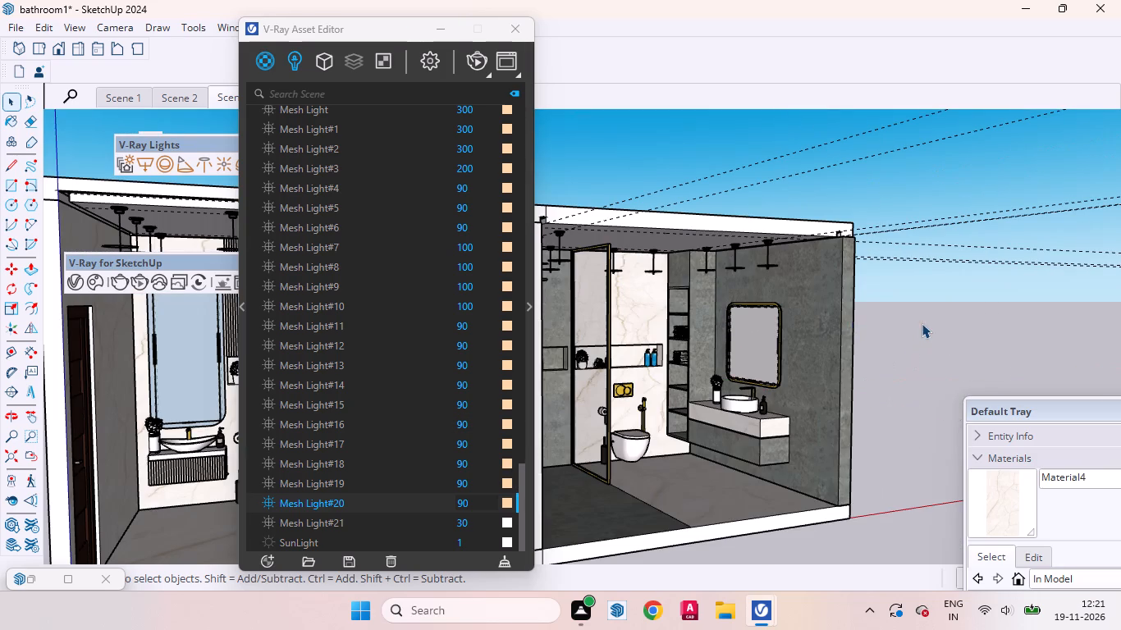
Examine the Scene 3 bathroom's vanity, mirror and ceiling fixtures from several angles alongside the mesh lights list.
scroll(663, 400, up, 4)
middle_drag(847, 364, 822, 260)
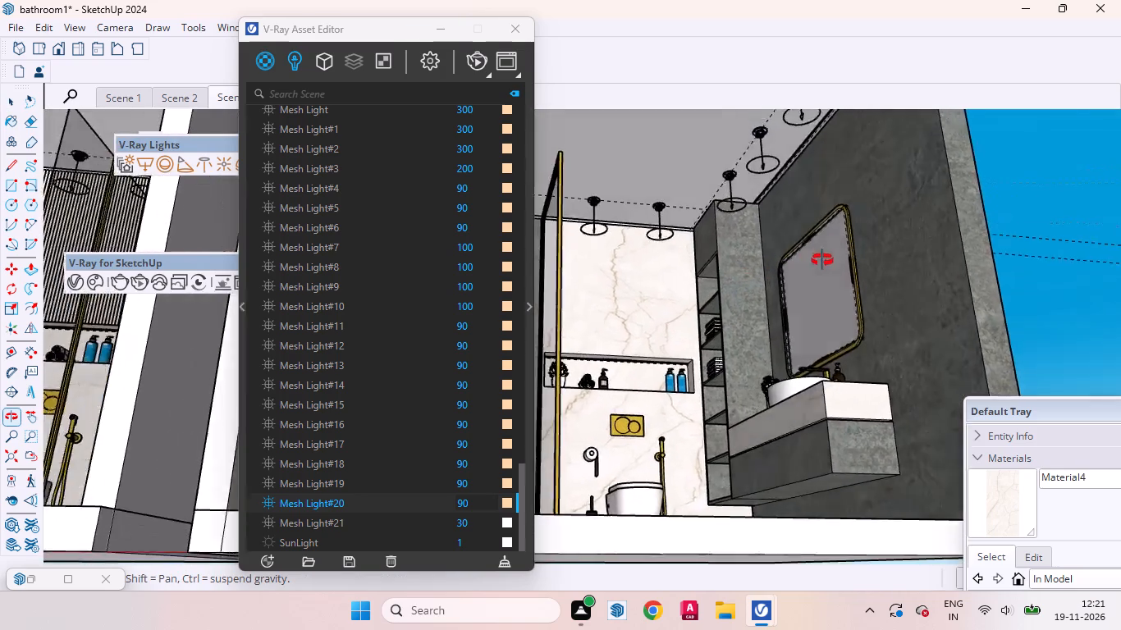
middle_drag(822, 260, 823, 363)
scroll(675, 350, down, 3)
scroll(683, 365, up, 1)
scroll(690, 370, down, 2)
middle_drag(781, 409, 649, 441)
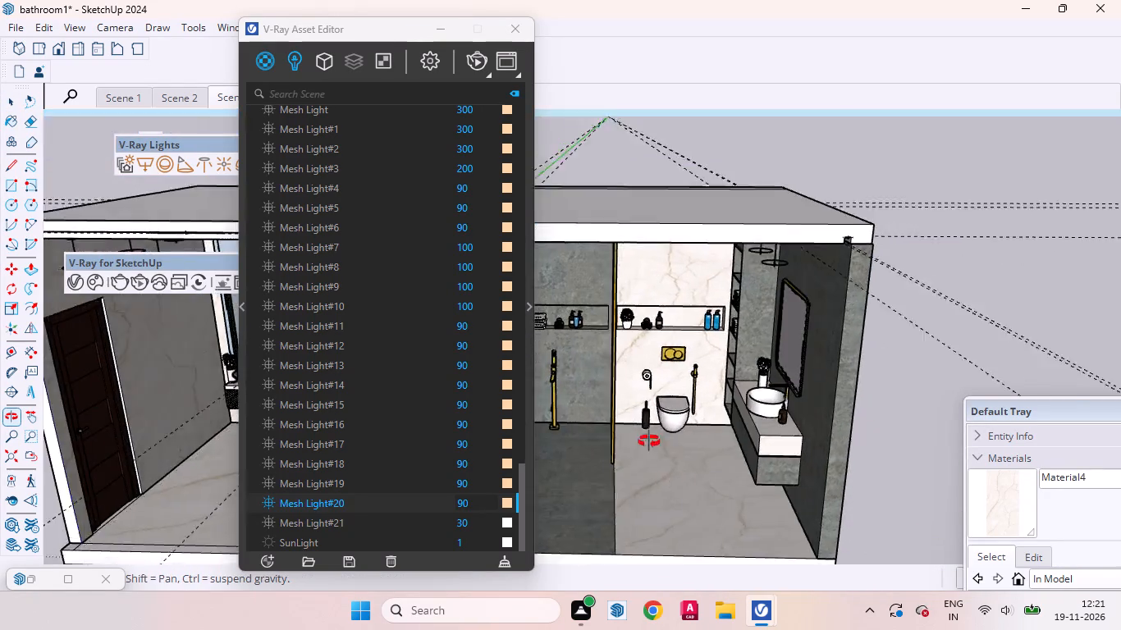
middle_drag(649, 441, 810, 422)
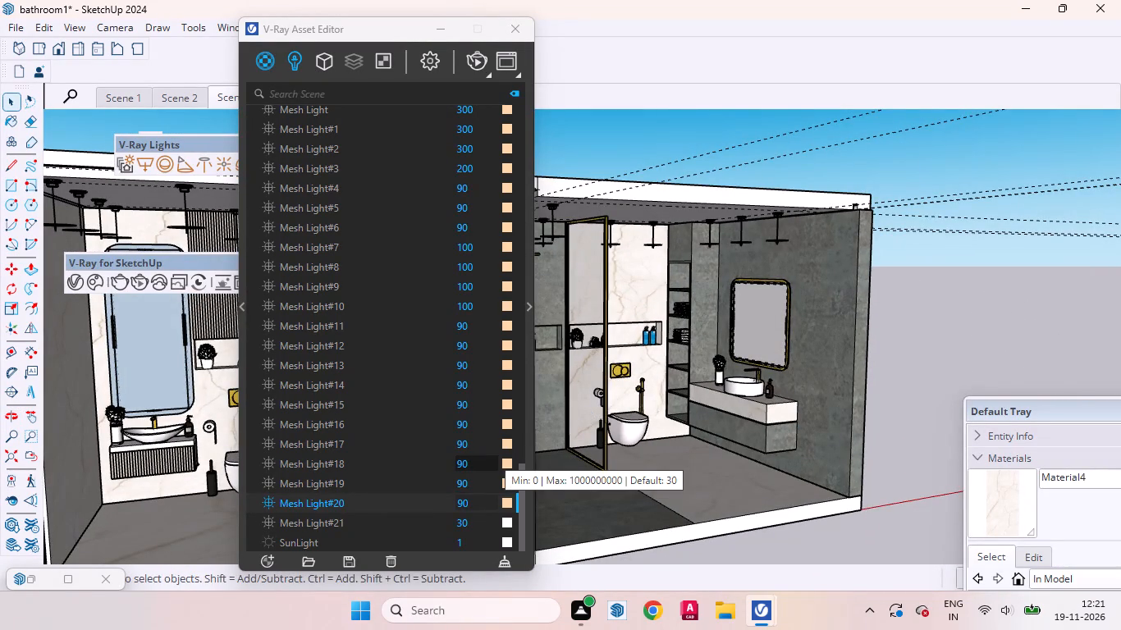
scroll(674, 345, down, 1)
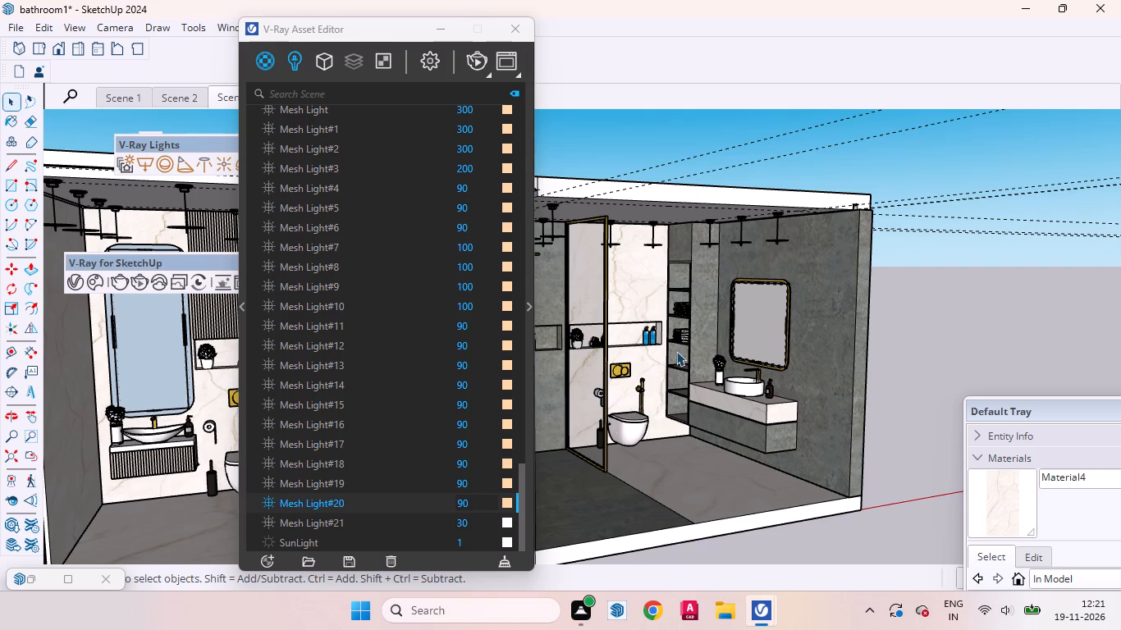
scroll(676, 351, down, 1)
scroll(601, 246, up, 1)
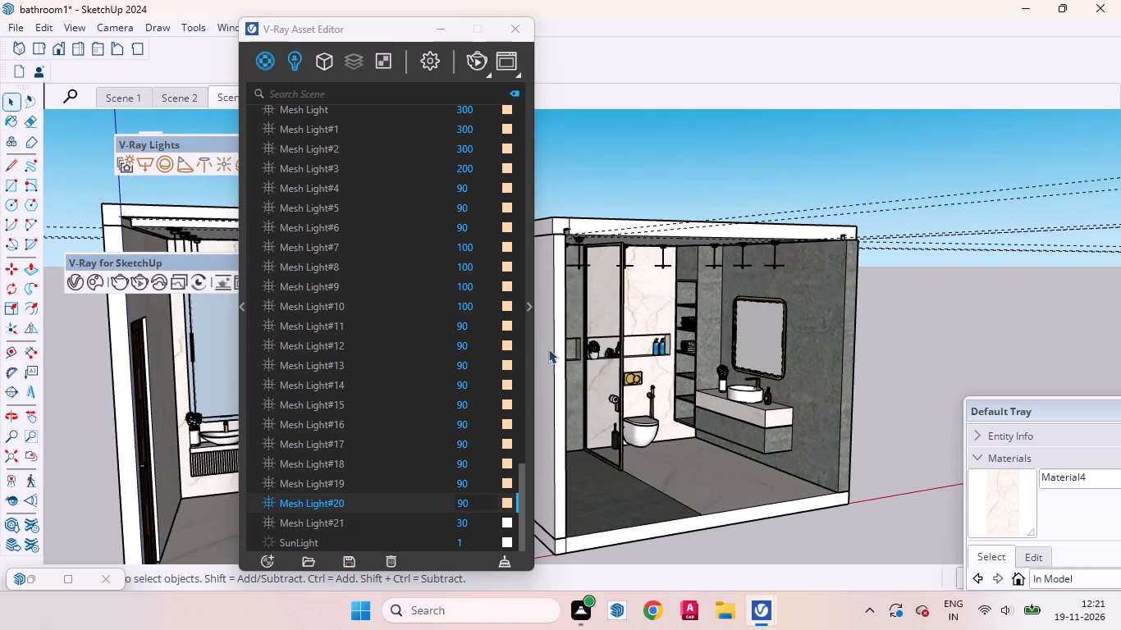
Set the colour temperature of Mesh Light#20 to 5000 K.
click(505, 502)
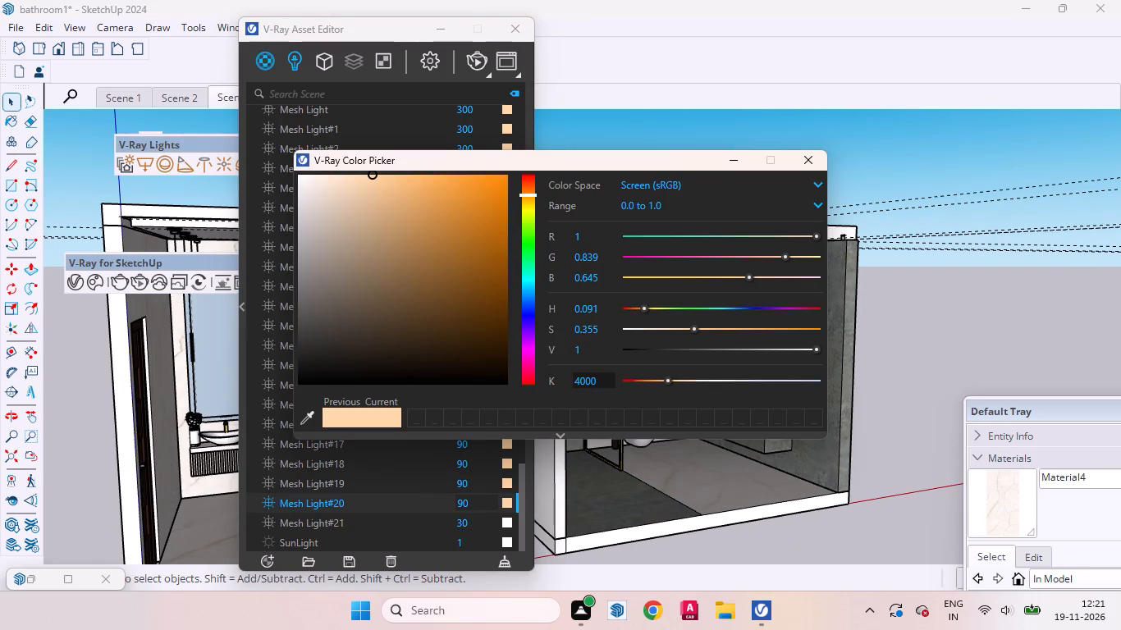
click(578, 382)
key(BackSpace)
key(5)
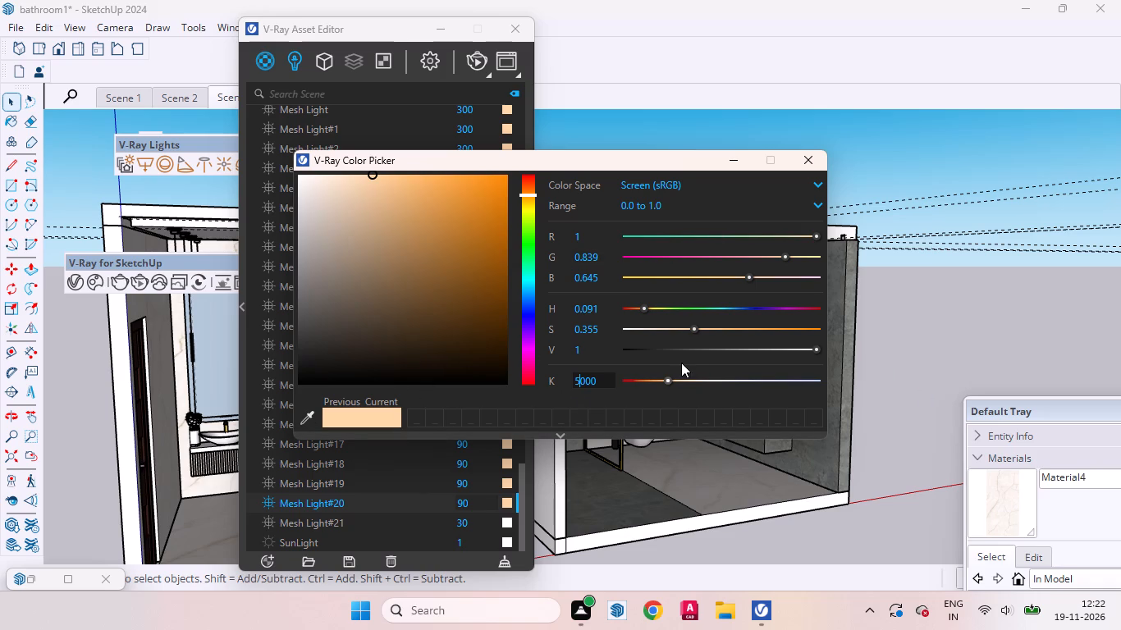
key(Return)
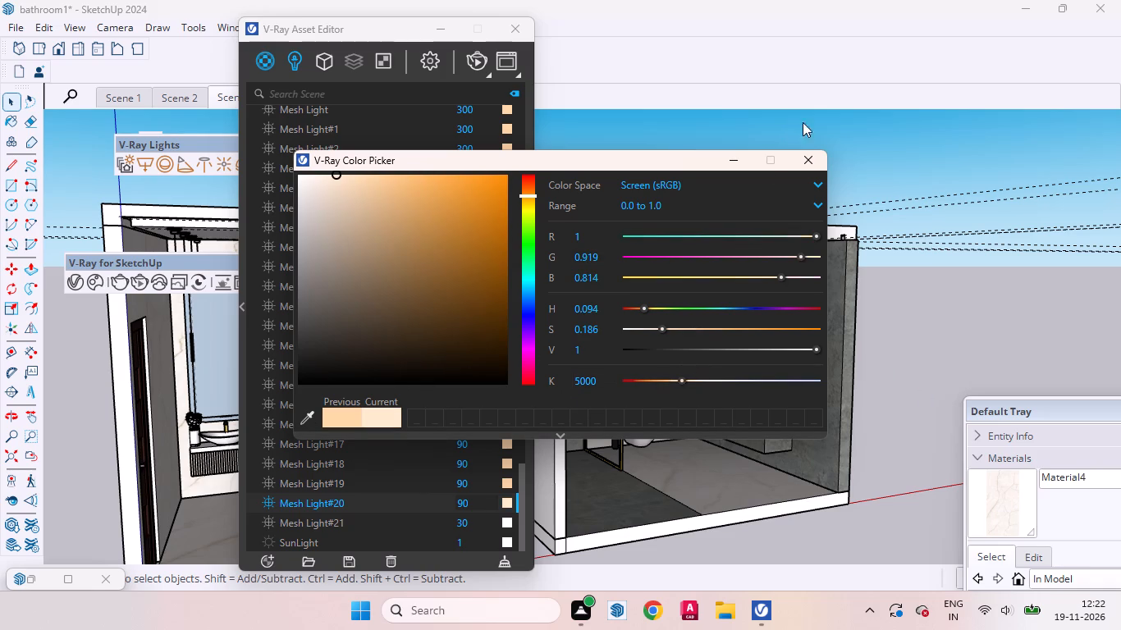
click(809, 159)
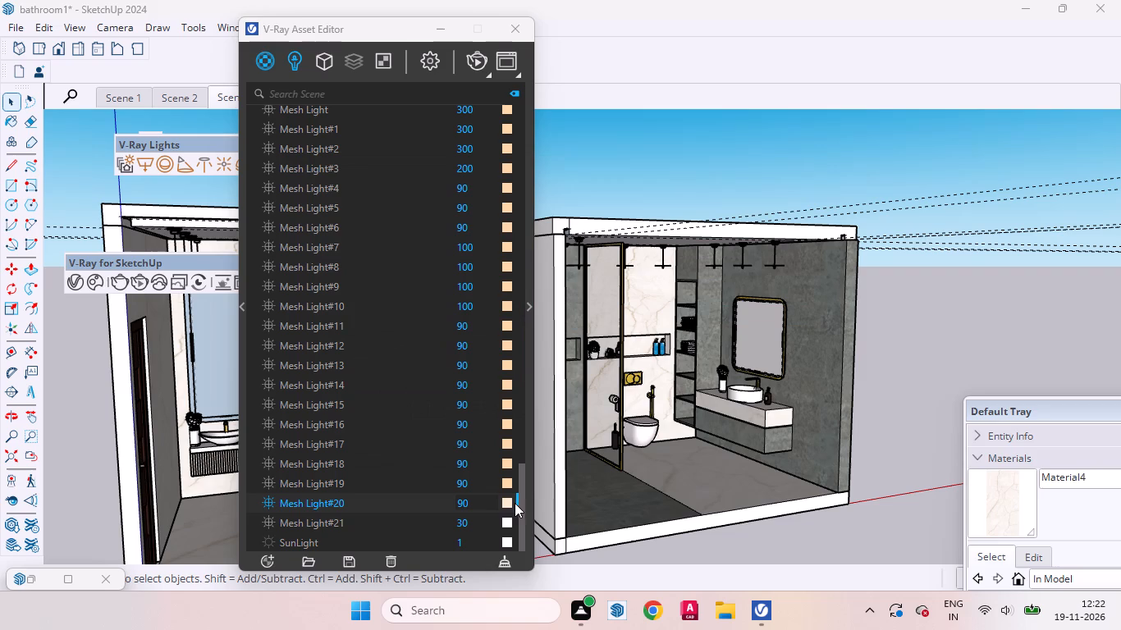
Copy Mesh Light#20's 5000 K colour onto Mesh Light#19, #18, #17 and #16 in the lights list.
drag(506, 503, 509, 480)
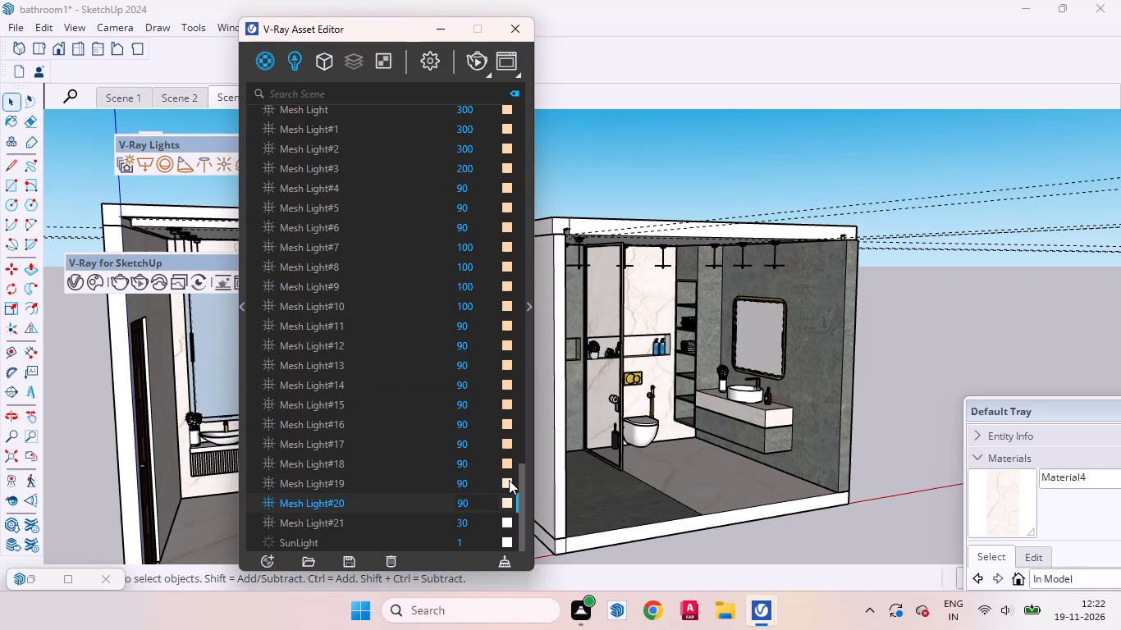
drag(509, 482, 509, 462)
drag(509, 462, 512, 442)
drag(512, 442, 512, 432)
drag(509, 462, 508, 443)
drag(508, 443, 507, 422)
drag(507, 422, 506, 398)
drag(506, 398, 505, 385)
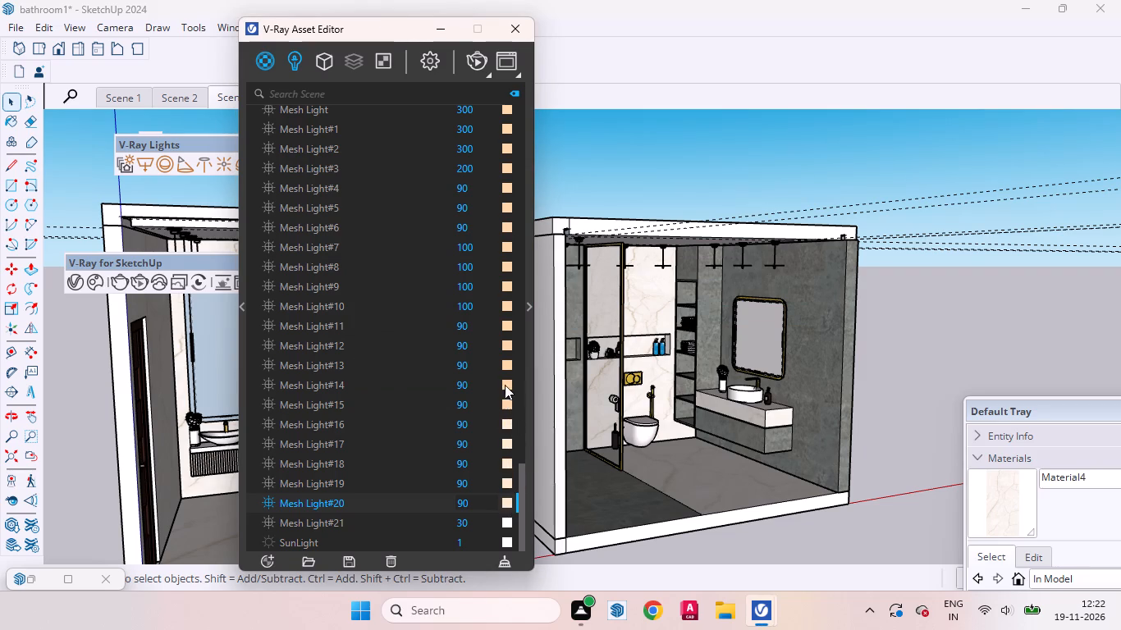
drag(505, 385, 505, 381)
Copy Mesh Light#16's cooler colour onto Mesh Light#15, #14, #13, #12 and #11.
drag(505, 422, 505, 404)
drag(505, 404, 505, 382)
drag(505, 385, 505, 368)
drag(505, 367, 505, 345)
drag(505, 345, 506, 325)
click(506, 325)
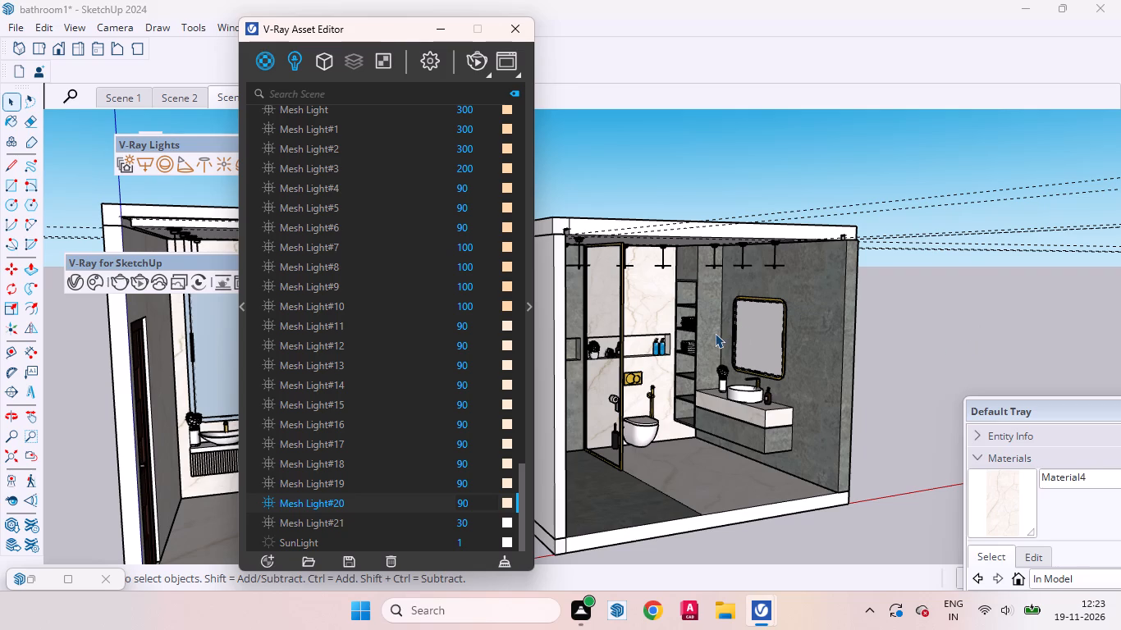
Set the intensity of Mesh Light#11 to 140.
scroll(803, 341, down, 3)
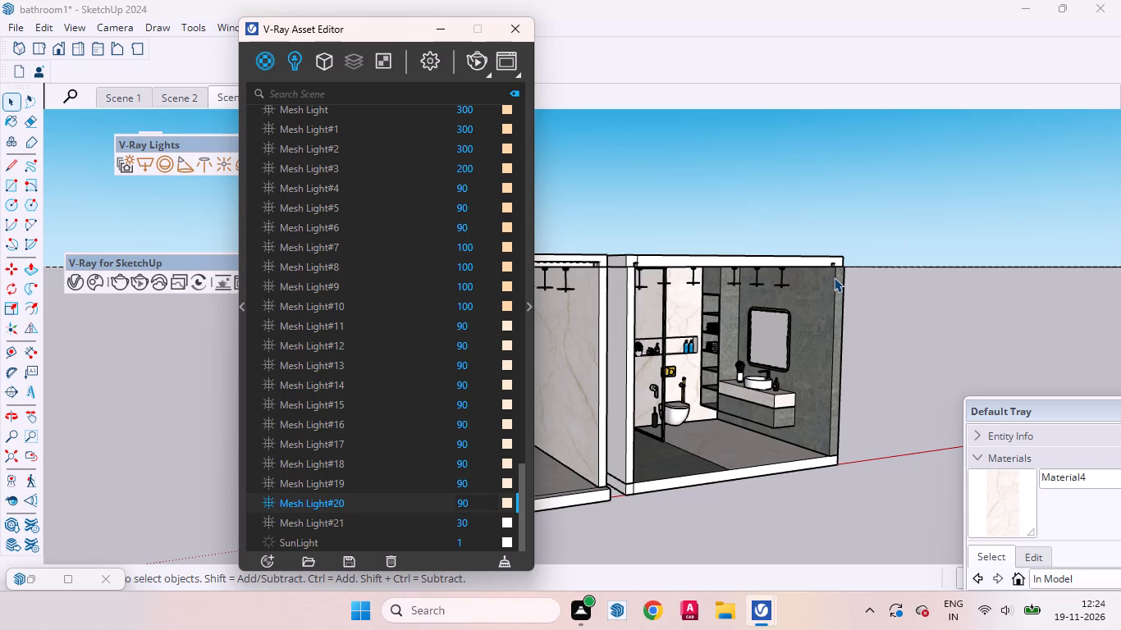
scroll(712, 345, up, 8)
scroll(834, 294, up, 4)
middle_drag(851, 309, 798, 313)
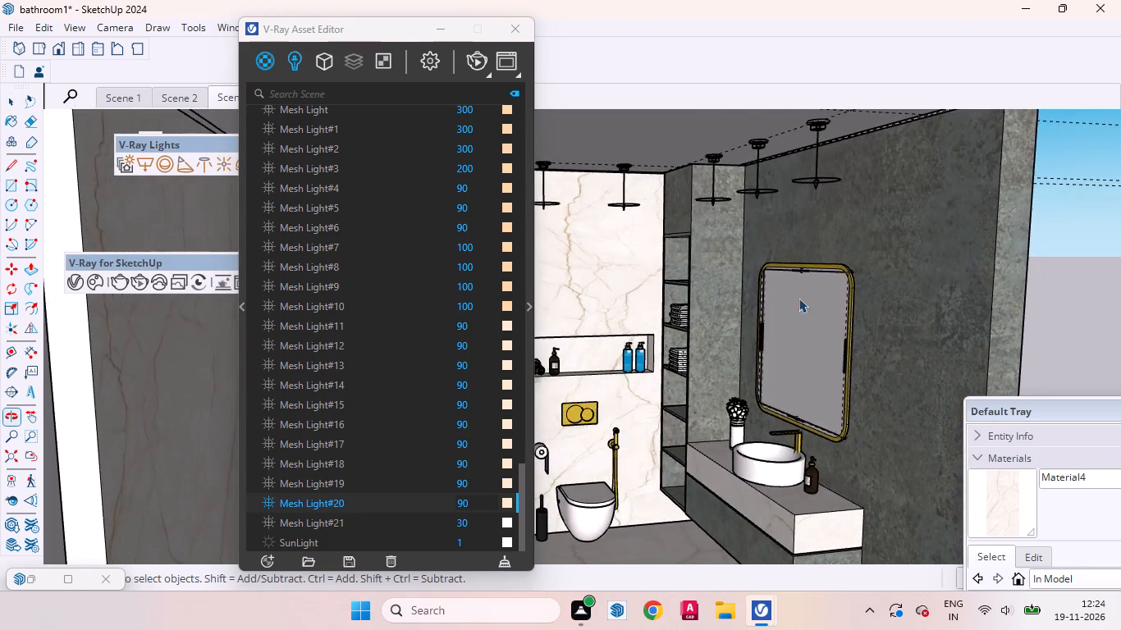
scroll(818, 249, down, 5)
scroll(756, 223, up, 1)
scroll(756, 223, down, 1)
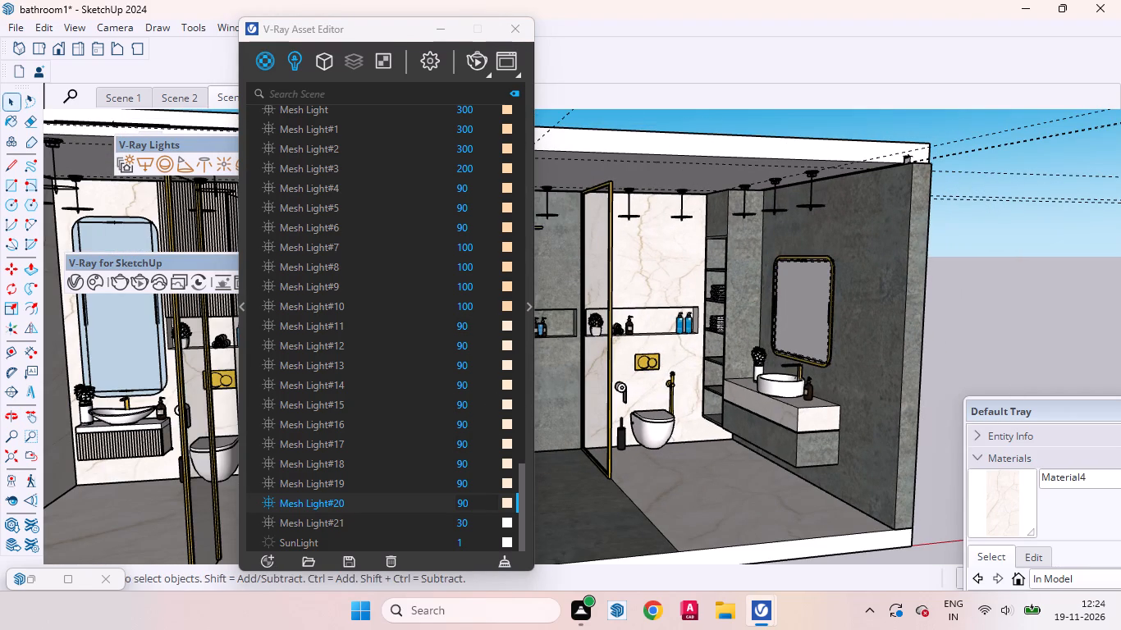
click(462, 325)
key(BackSpace)
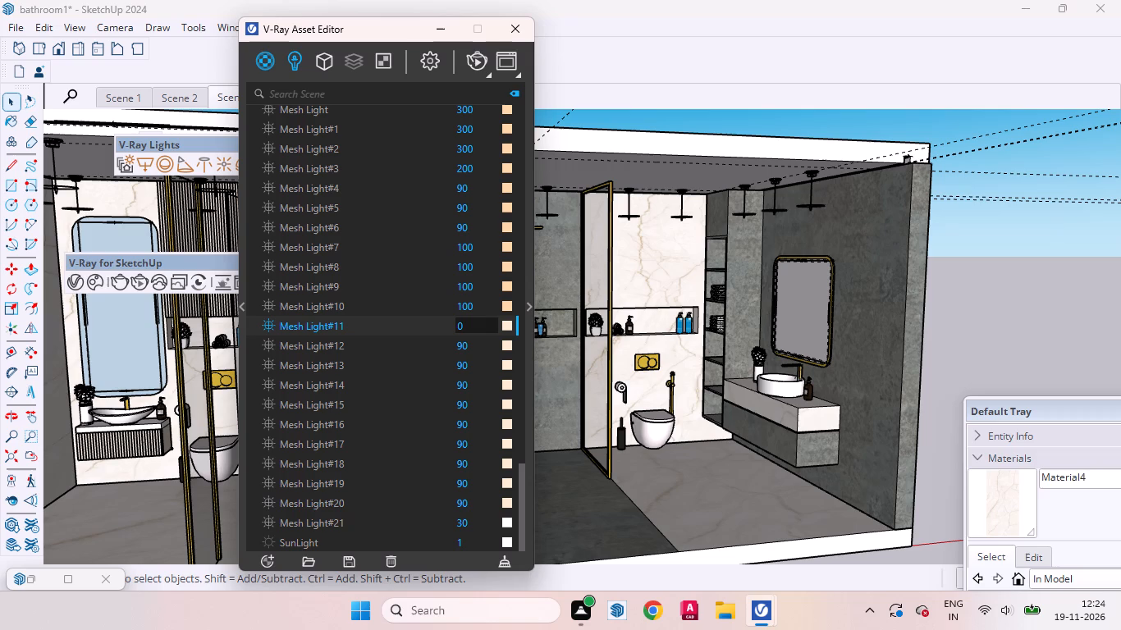
key(1)
text(40)
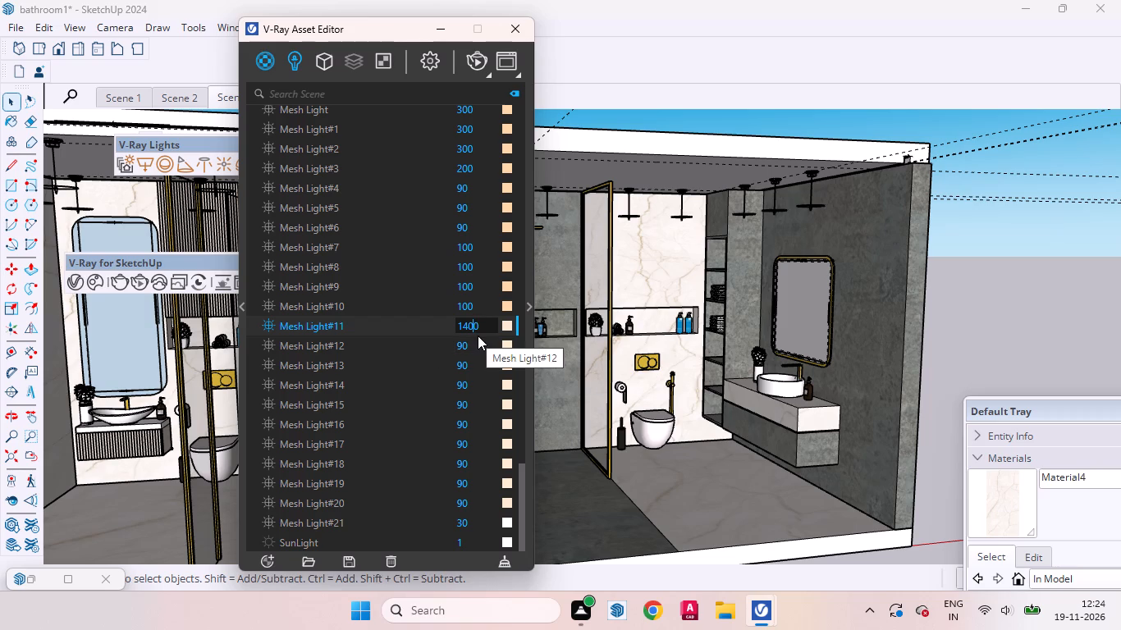
key(BackSpace)
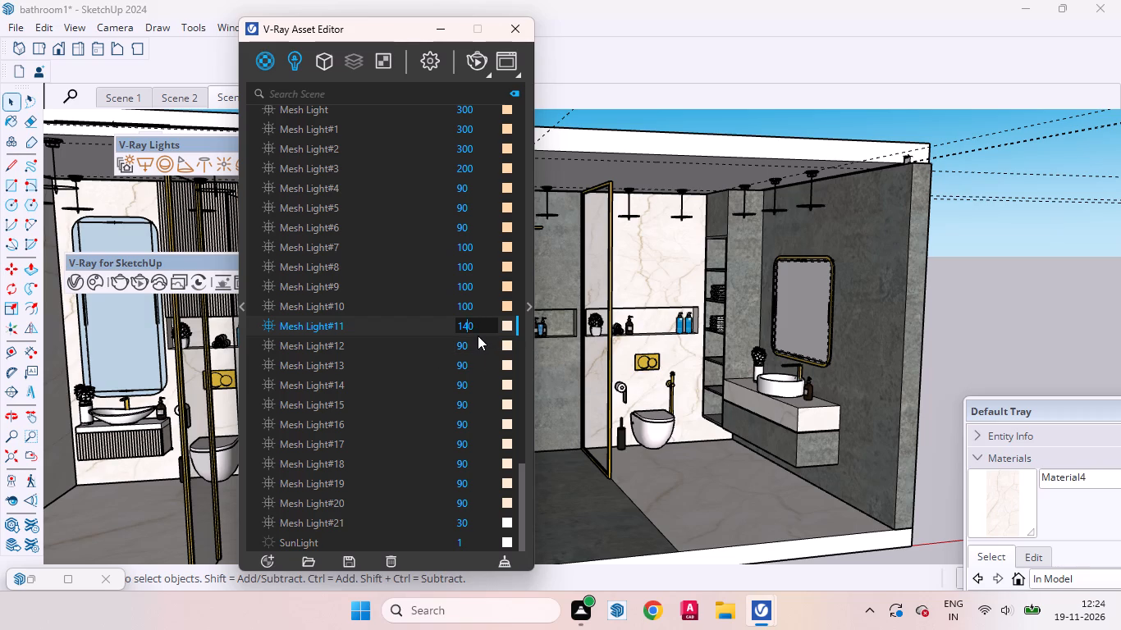
Set the intensities of Mesh Light#12, Mesh Light#13 and Mesh Light#14 to 140 each.
click(460, 345)
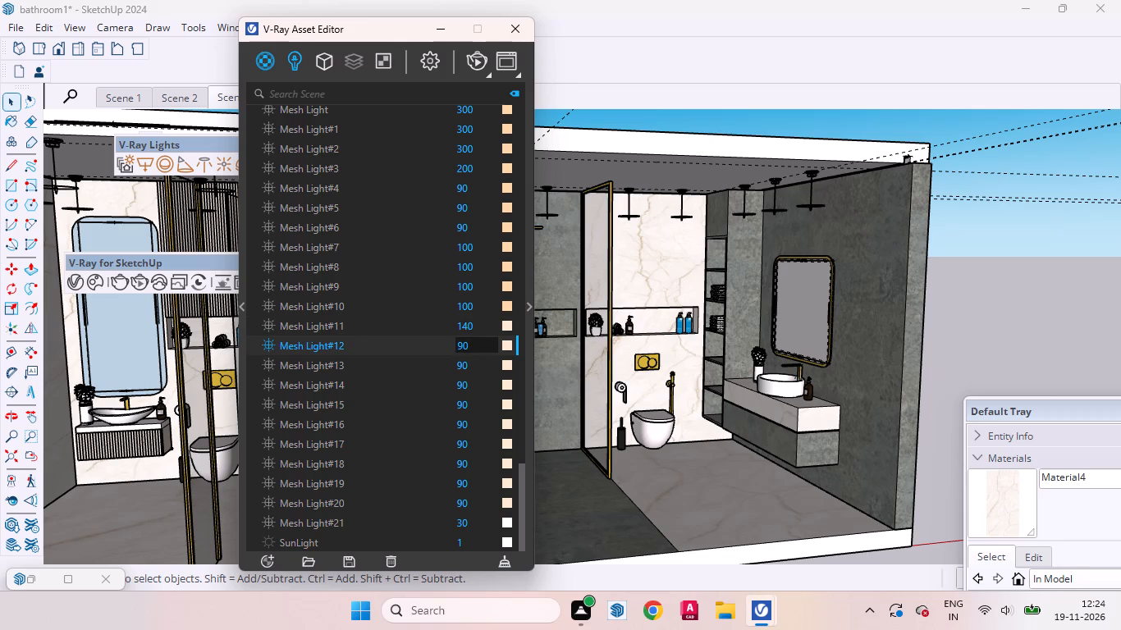
click(463, 344)
key(BackSpace)
text(14)
key(Return)
click(461, 366)
key(BackSpace)
text(14)
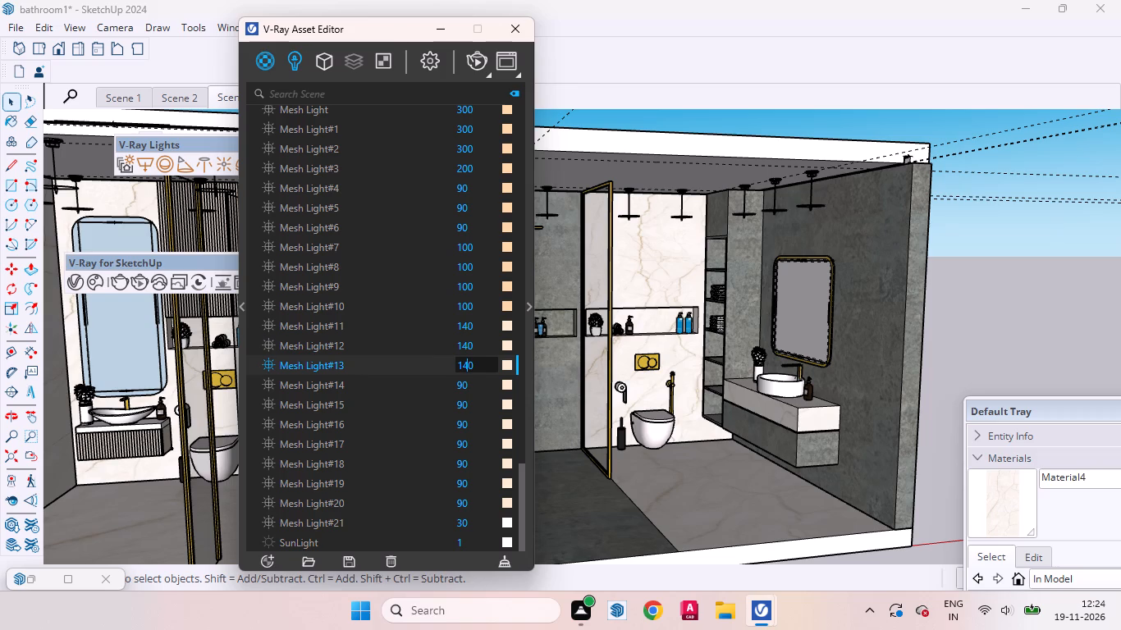
click(462, 383)
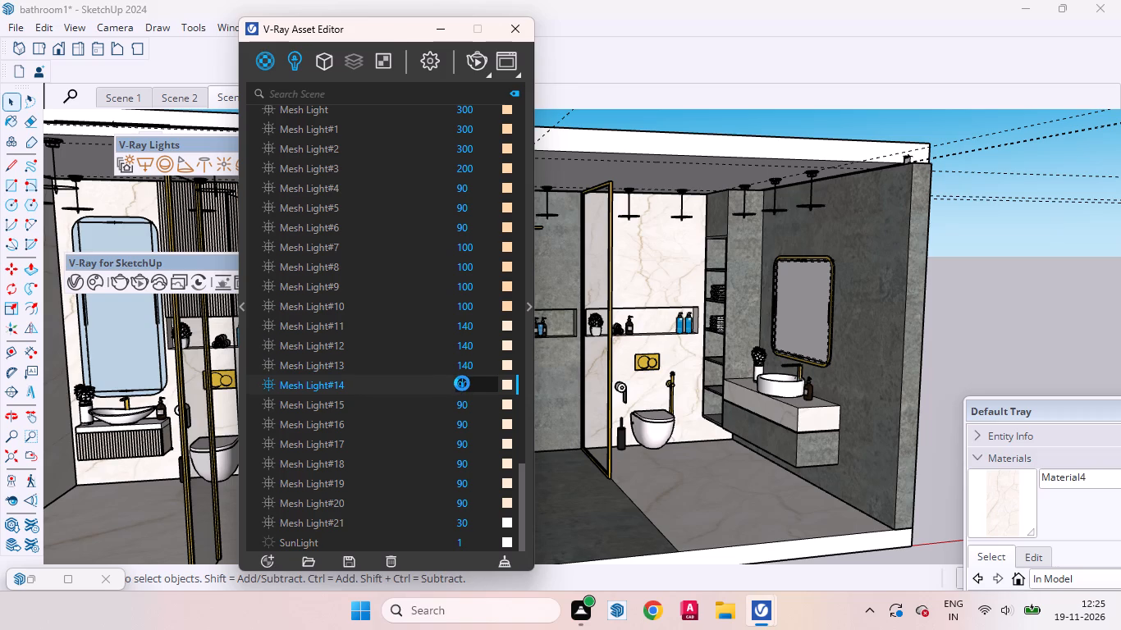
key(BackSpace)
key(grave)
key(BackSpace)
text(14)
Set the intensities of Mesh Light#15, #16, #17 and #18 to 140 each.
click(460, 402)
key(BackSpace)
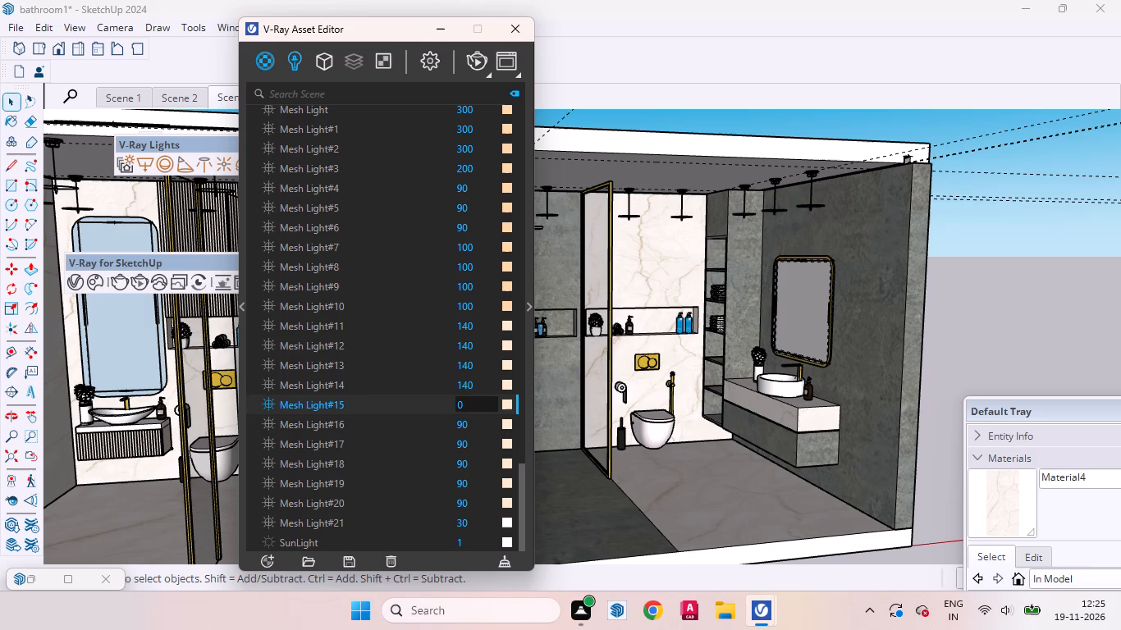
text(14)
click(461, 425)
key(BackSpace)
text(14)
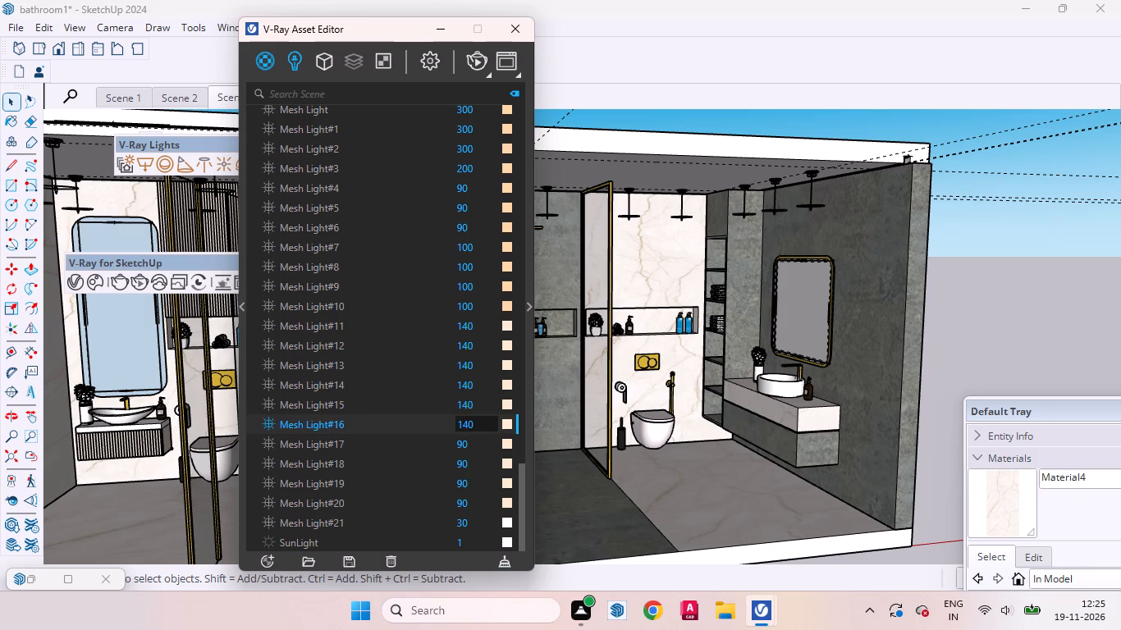
click(463, 441)
key(BackSpace)
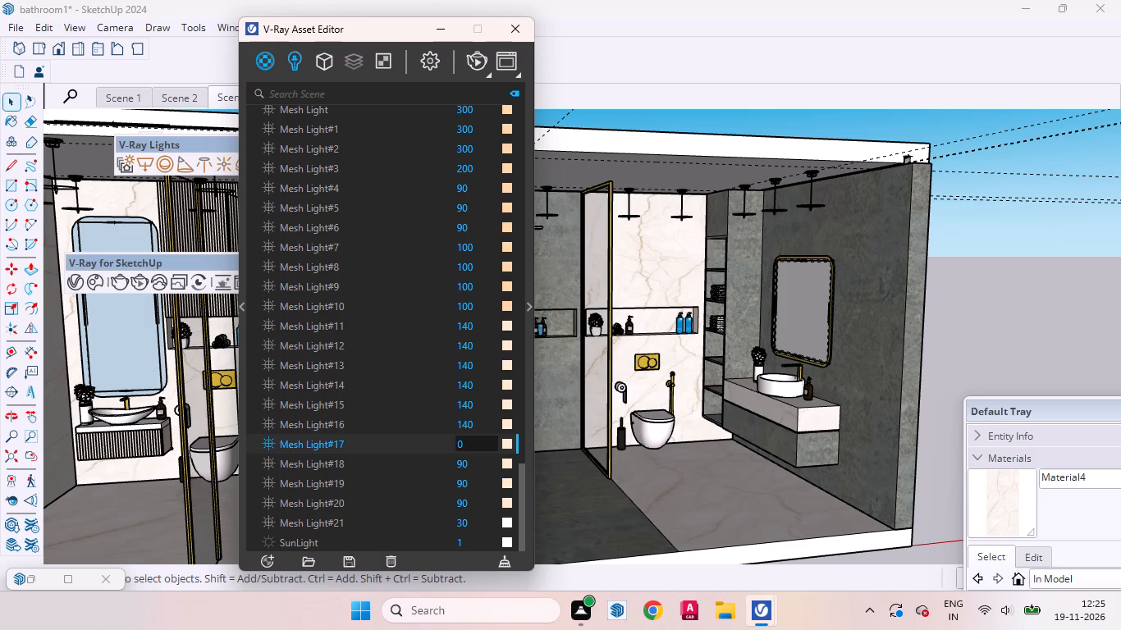
text(14)
click(461, 471)
key(BackSpace)
text(14)
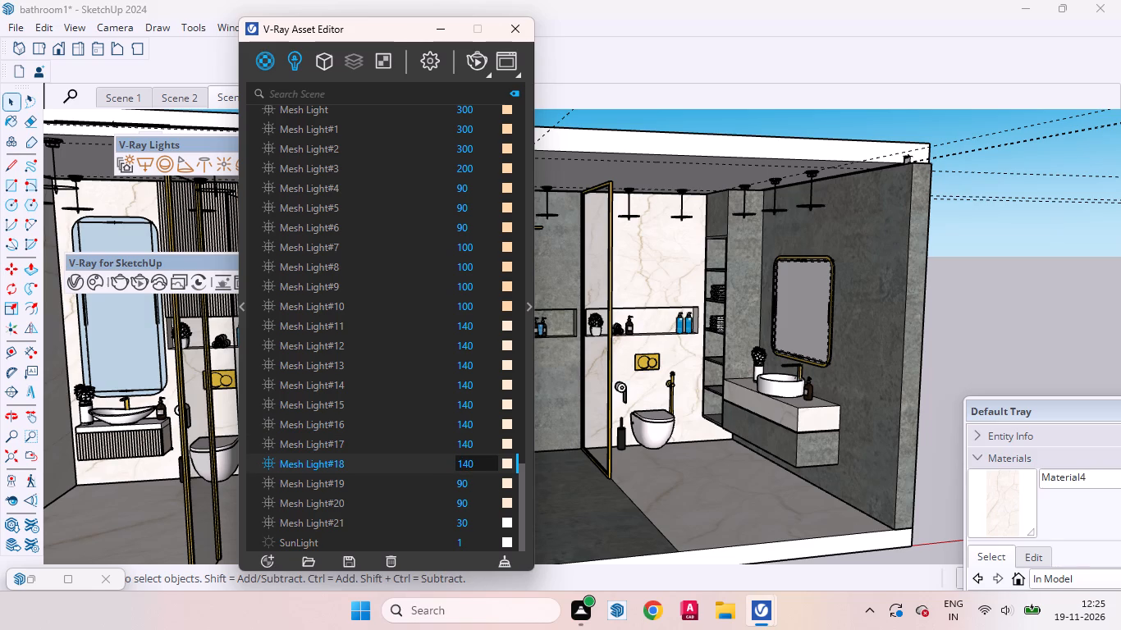
Set the intensities of Mesh Light#19 and Mesh Light#20 to 140 each.
click(462, 488)
key(BackSpace)
text(114)
key(BackSpace)
key(BackSpace)
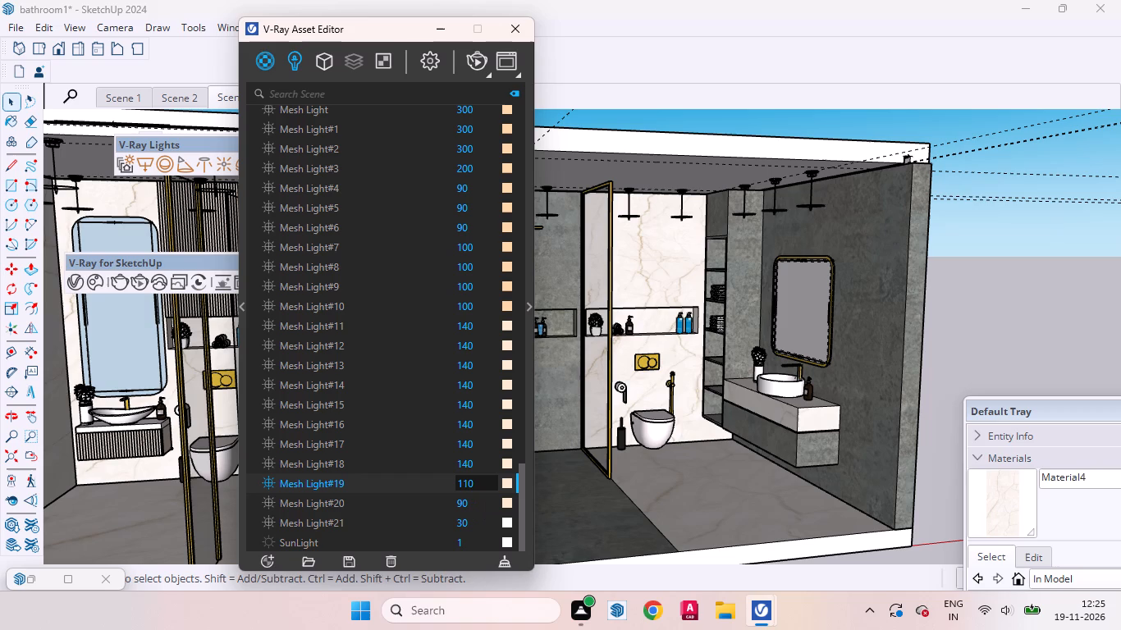
key(4)
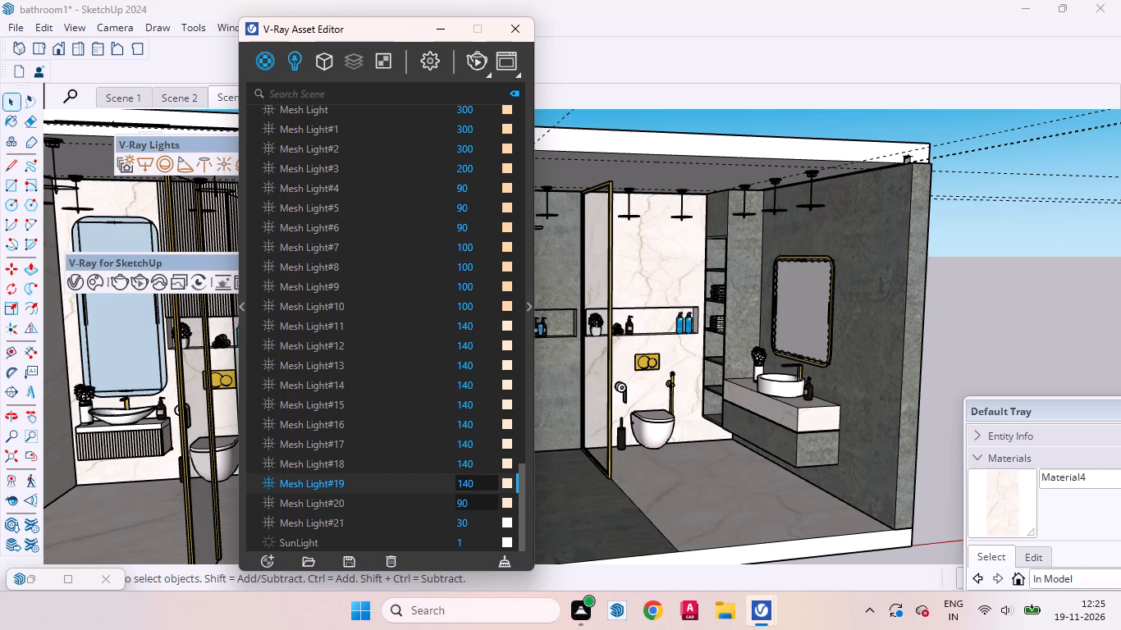
click(460, 500)
click(463, 503)
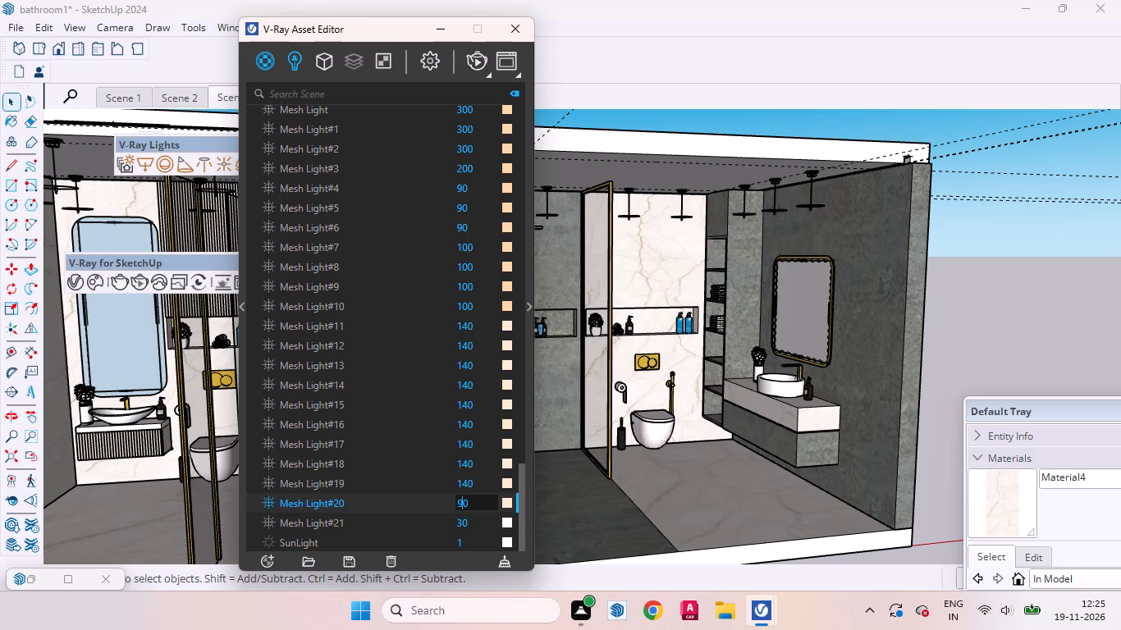
key(BackSpace)
text(14)
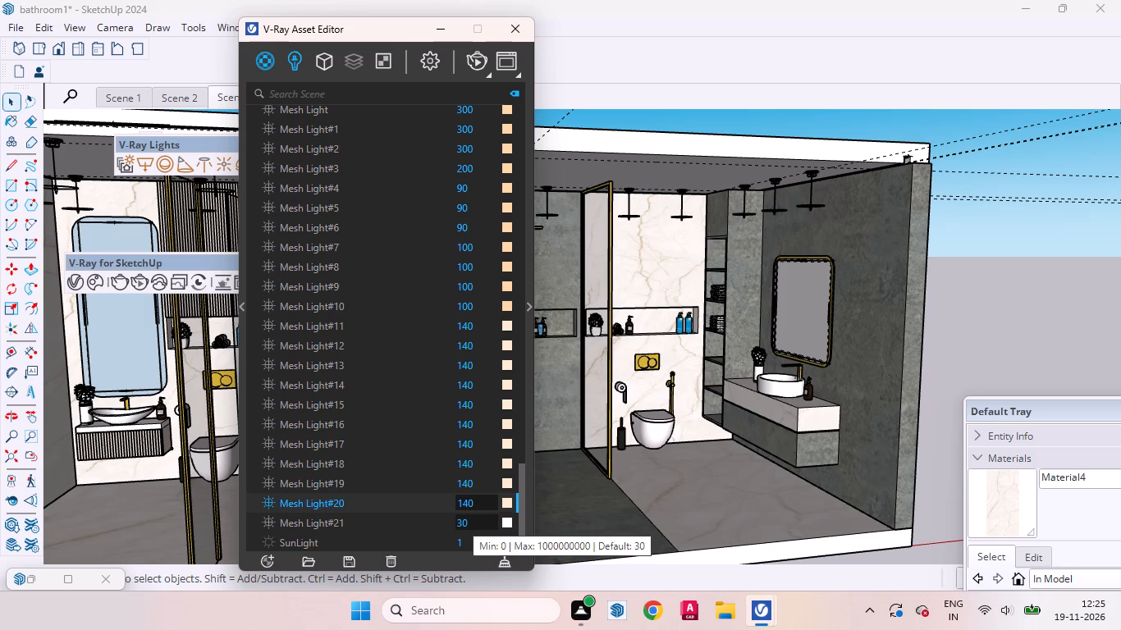
Set the intensity of Mesh Light#21 to 70 and copy Mesh Light#20's colour onto it.
click(470, 525)
key(BackSpace)
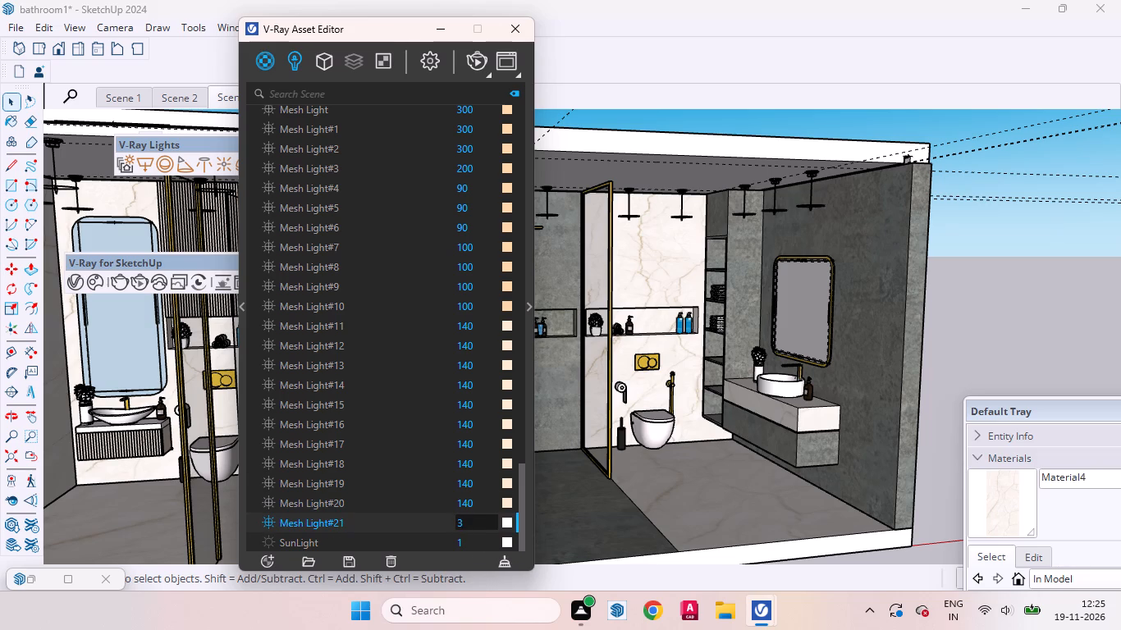
key(BackSpace)
text(14)
key(BackSpace)
key(BackSpace)
text(70)
drag(506, 500, 507, 521)
Return to the Scene 3 view and set the intensity of IES Light#1 to 14450 lm.
click(219, 94)
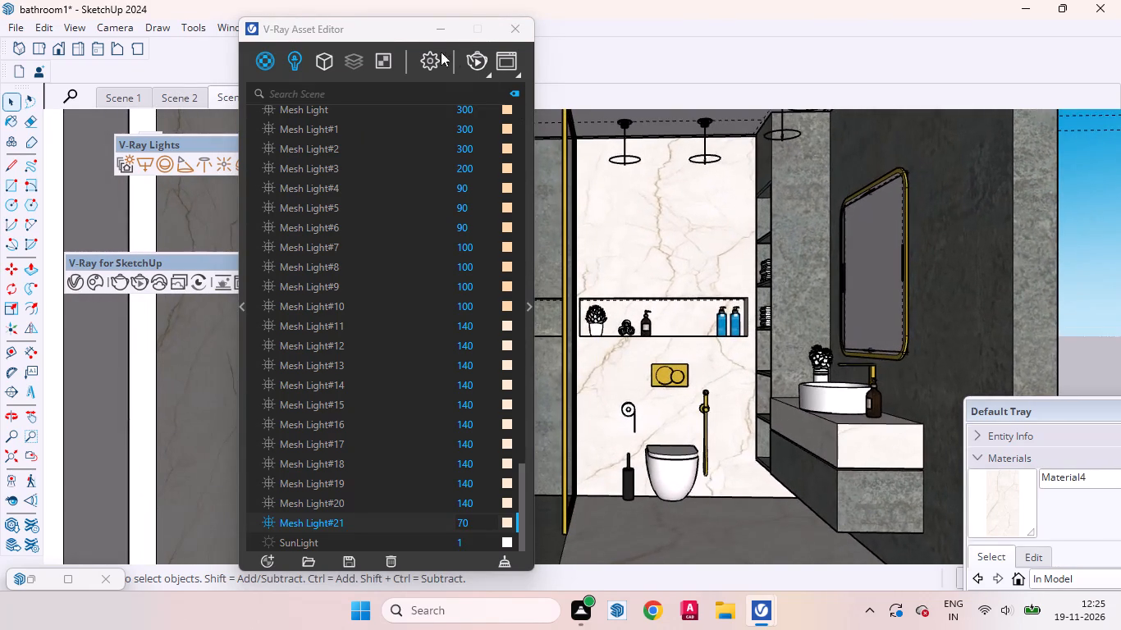
drag(382, 32, 779, 185)
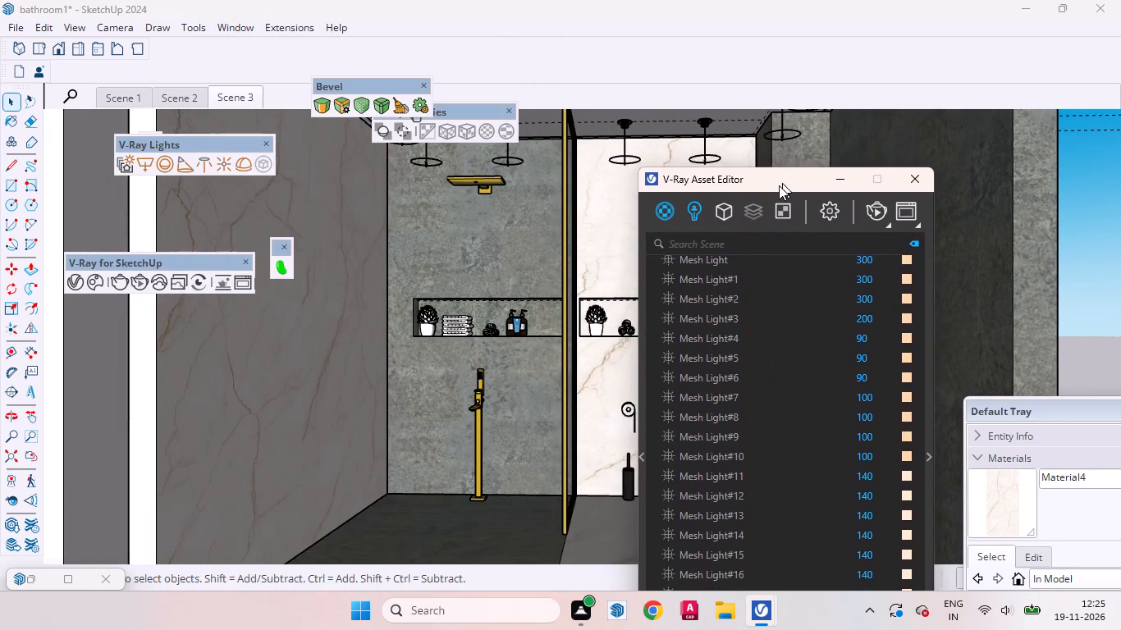
drag(779, 185, 609, 171)
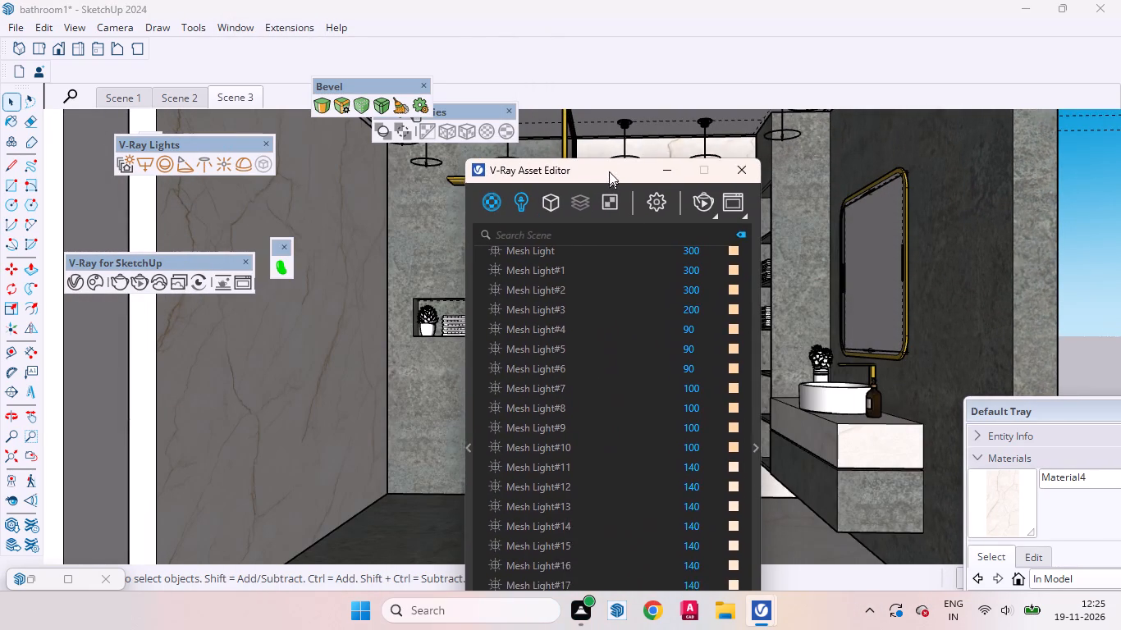
drag(609, 171, 609, 148)
scroll(607, 296, up, 10)
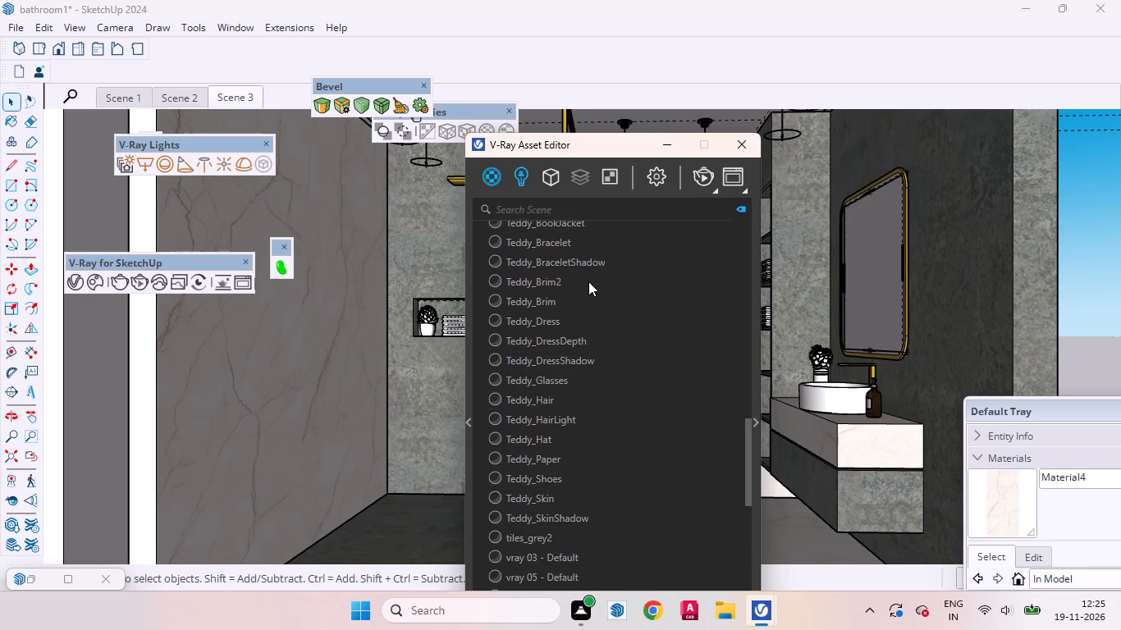
scroll(588, 281, down, 6)
scroll(606, 356, down, 2)
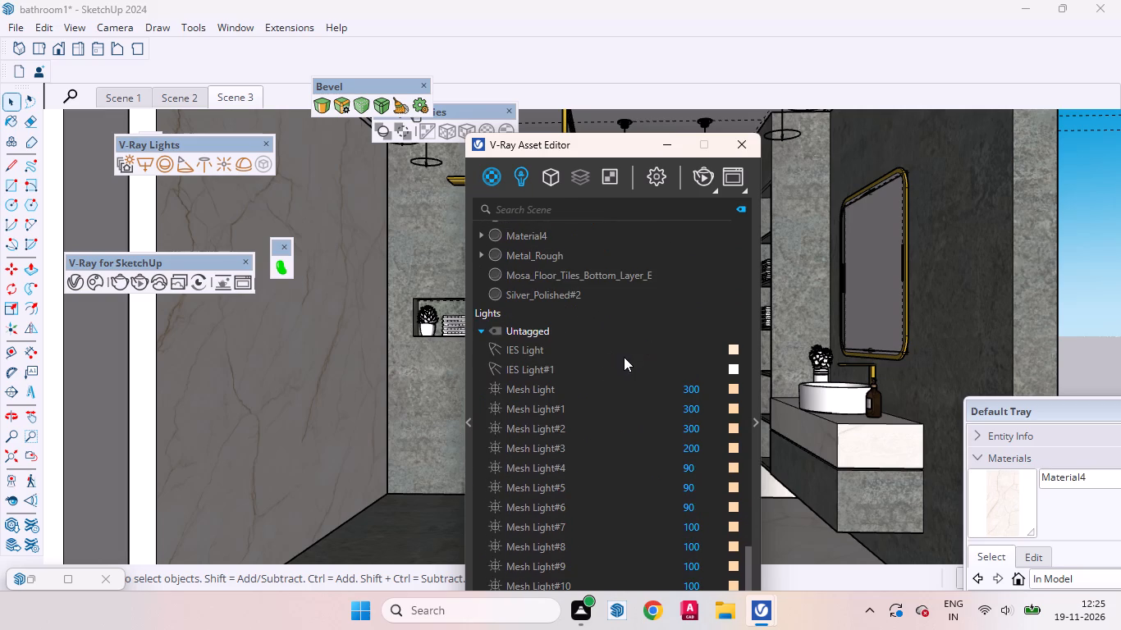
click(614, 361)
click(754, 424)
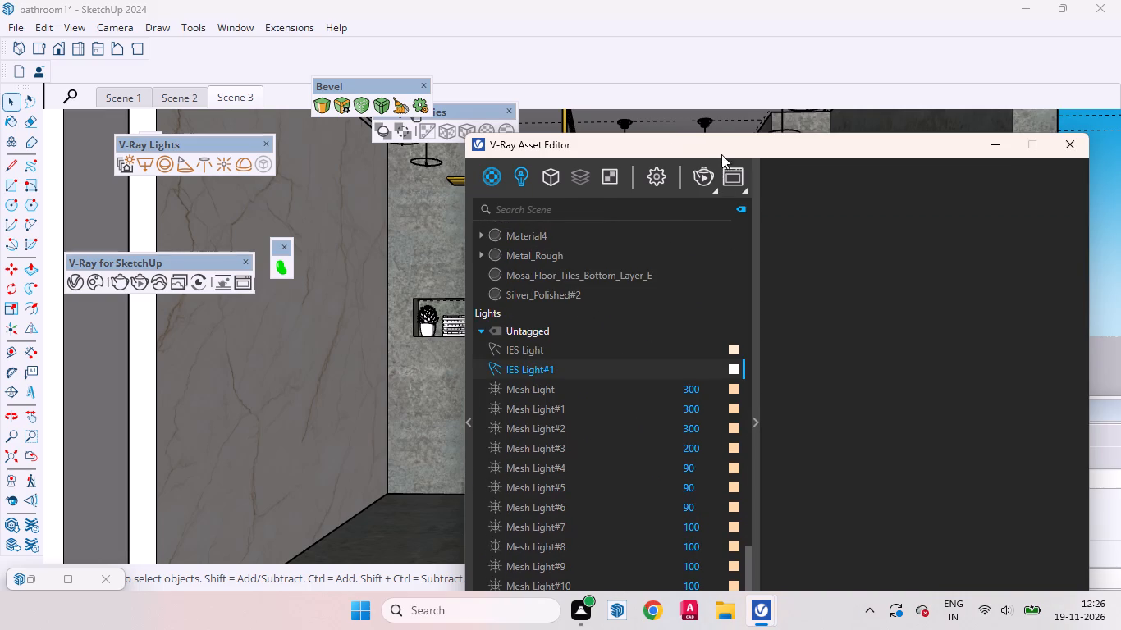
drag(734, 149, 430, 62)
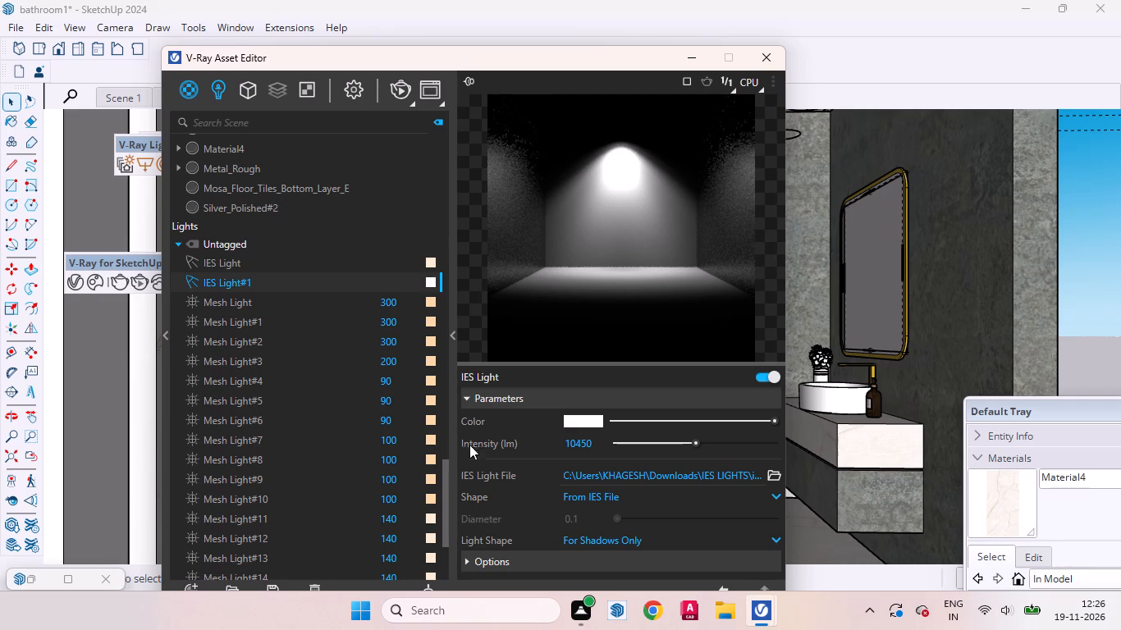
click(574, 440)
key(BackSpace)
key(4)
key(Return)
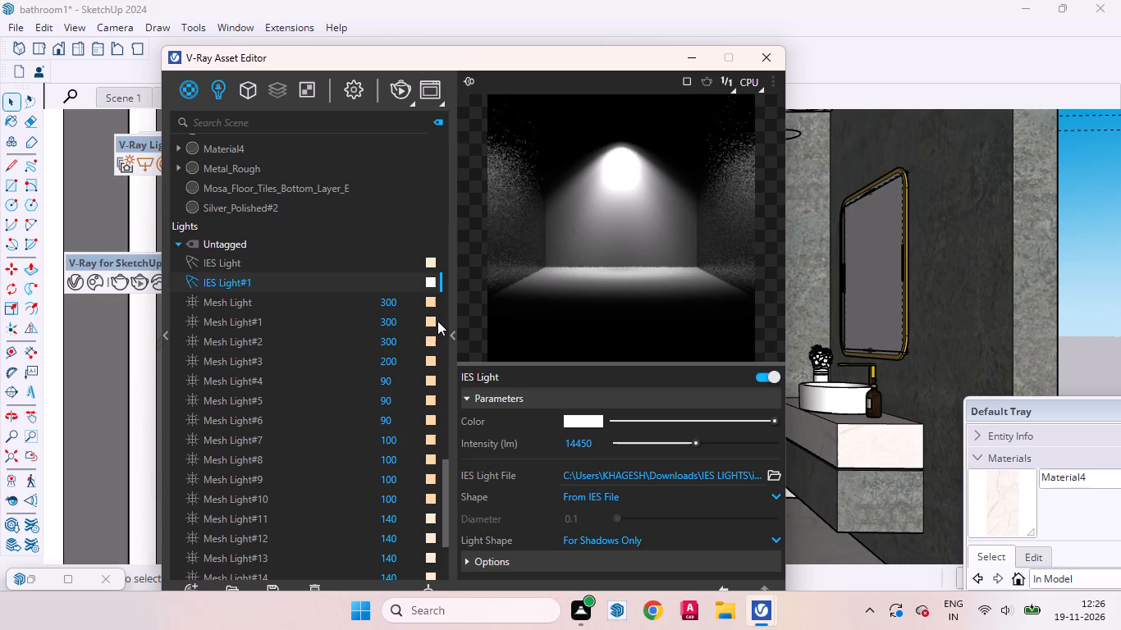
Copy Mesh Light#13's colour onto IES Light#1 and put the V-Ray Asset Editor away.
scroll(439, 292, up, 1)
scroll(439, 292, down, 12)
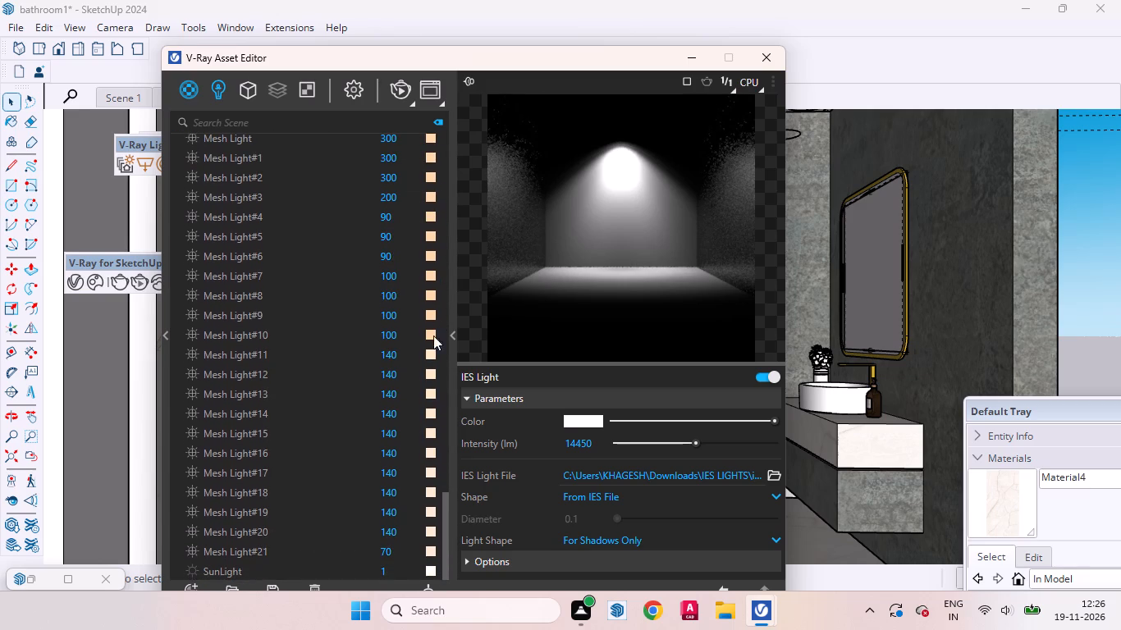
drag(431, 354, 430, 349)
drag(430, 349, 369, 227)
scroll(373, 233, up, 1)
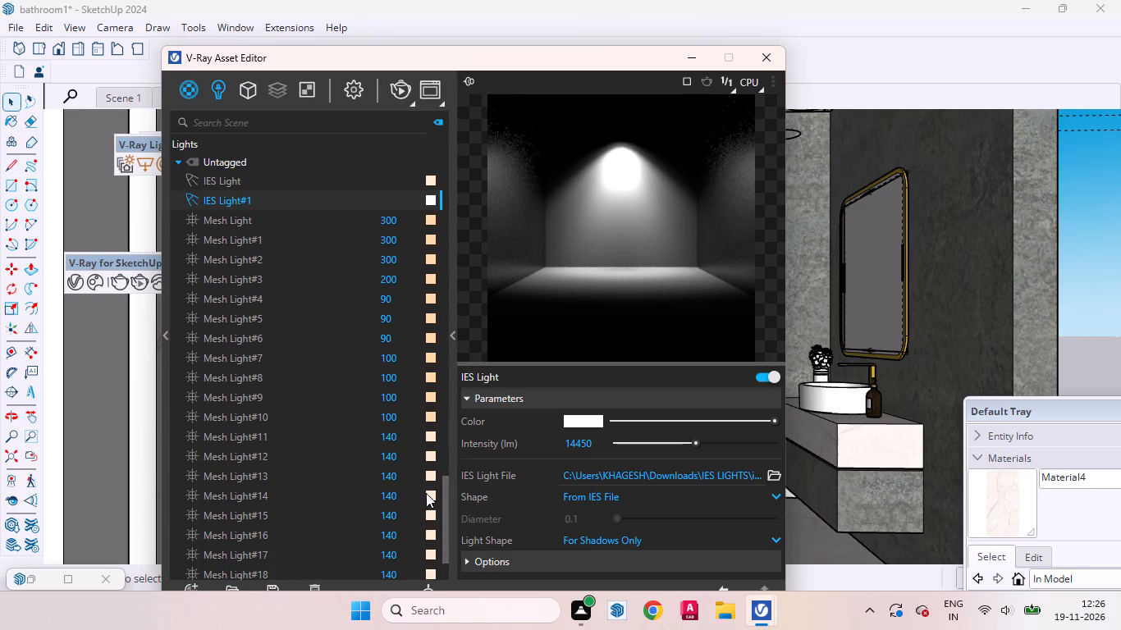
drag(430, 477, 434, 322)
drag(434, 322, 432, 200)
drag(432, 200, 431, 200)
click(450, 322)
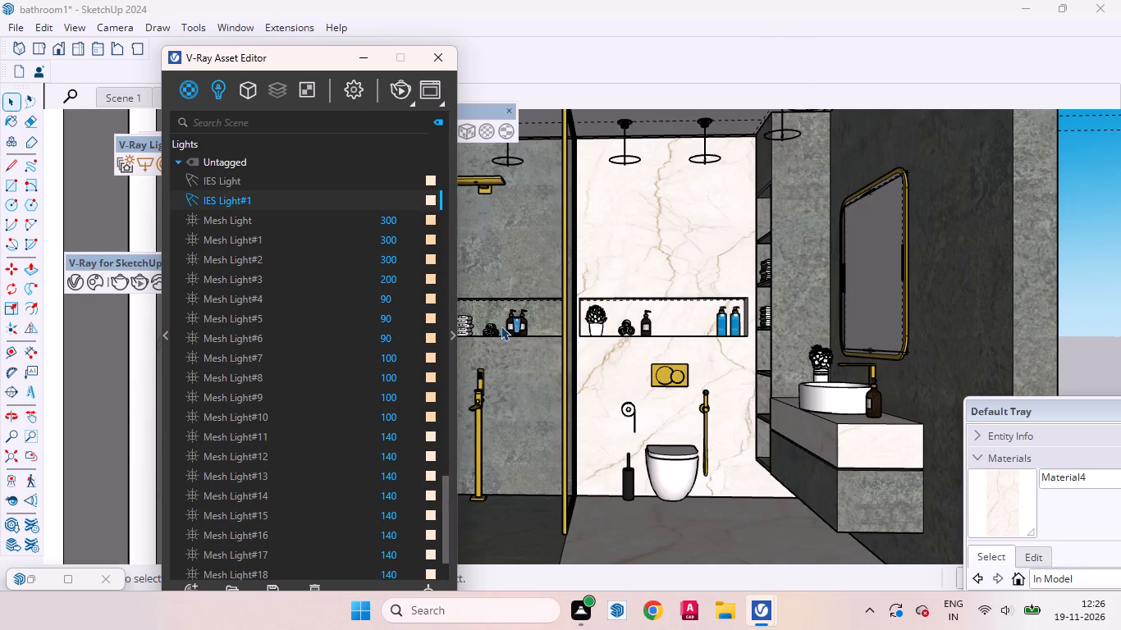
click(368, 56)
Examine the two bathroom models from several angles, including their ceiling lights and the surrounding space.
scroll(573, 318, down, 4)
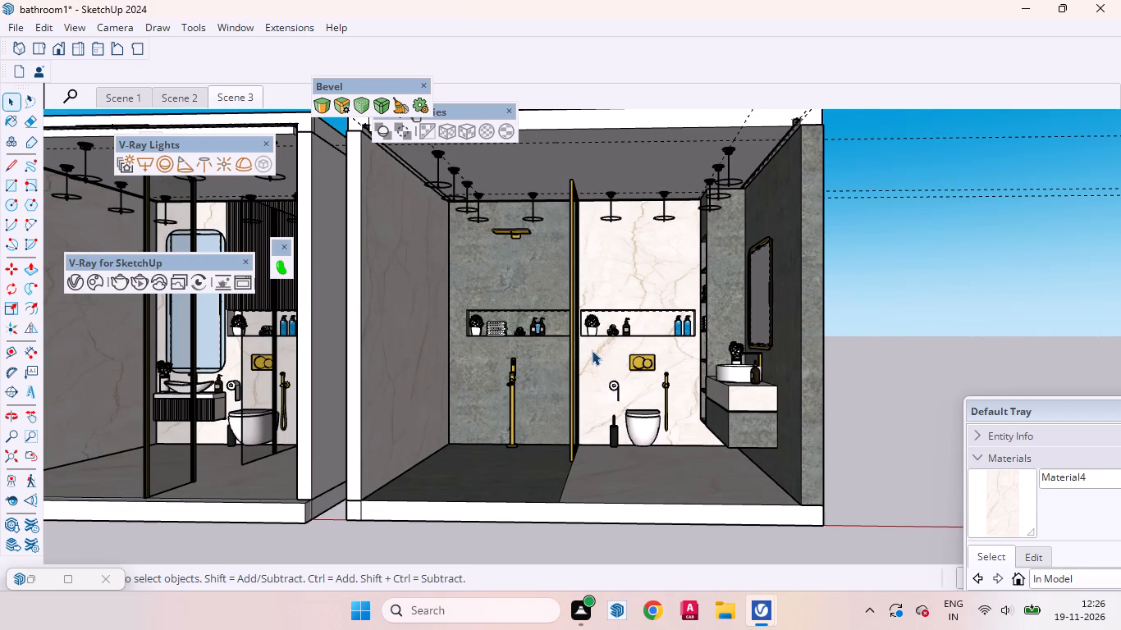
scroll(616, 326, up, 3)
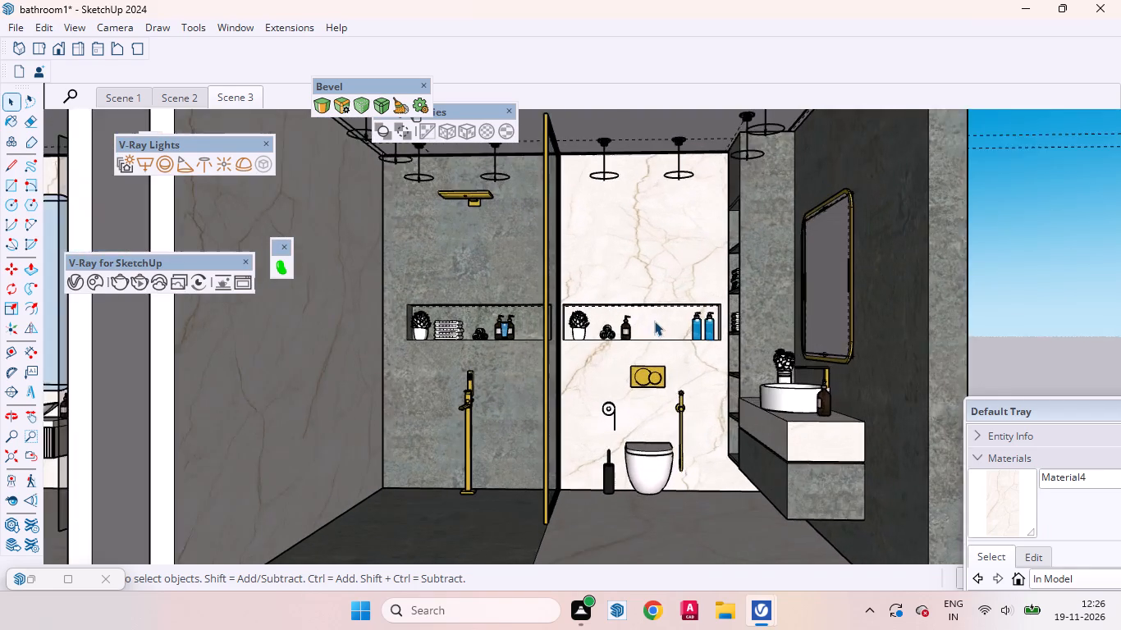
scroll(654, 321, up, 1)
middle_drag(657, 340, 598, 383)
scroll(659, 347, down, 3)
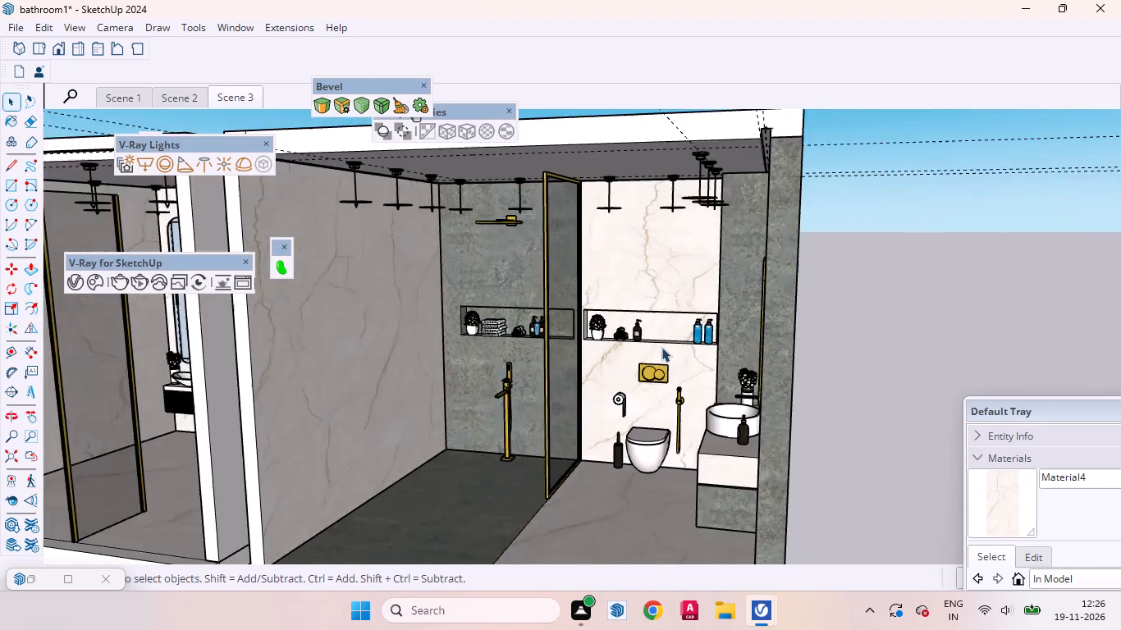
scroll(661, 347, down, 4)
scroll(709, 226, up, 3)
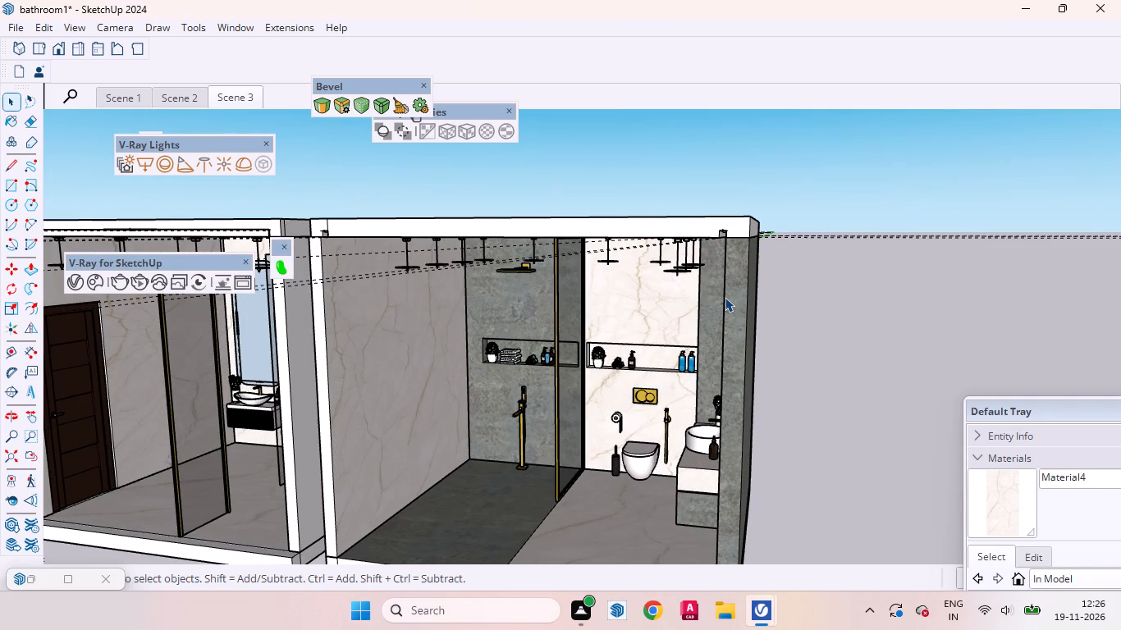
scroll(784, 293, down, 6)
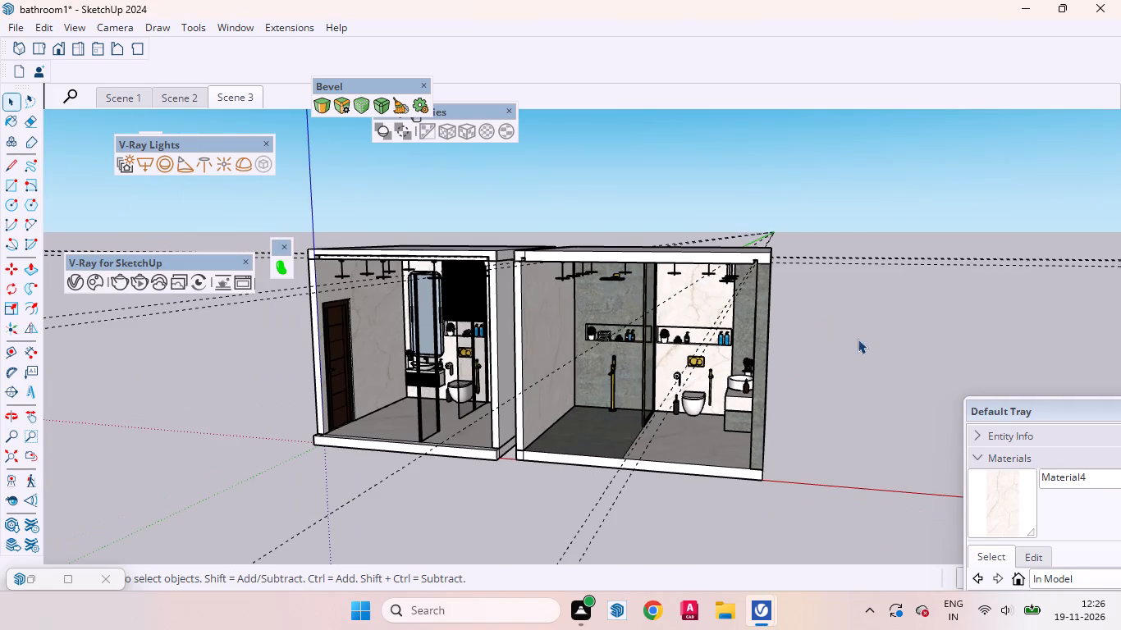
drag(945, 304, 815, 160)
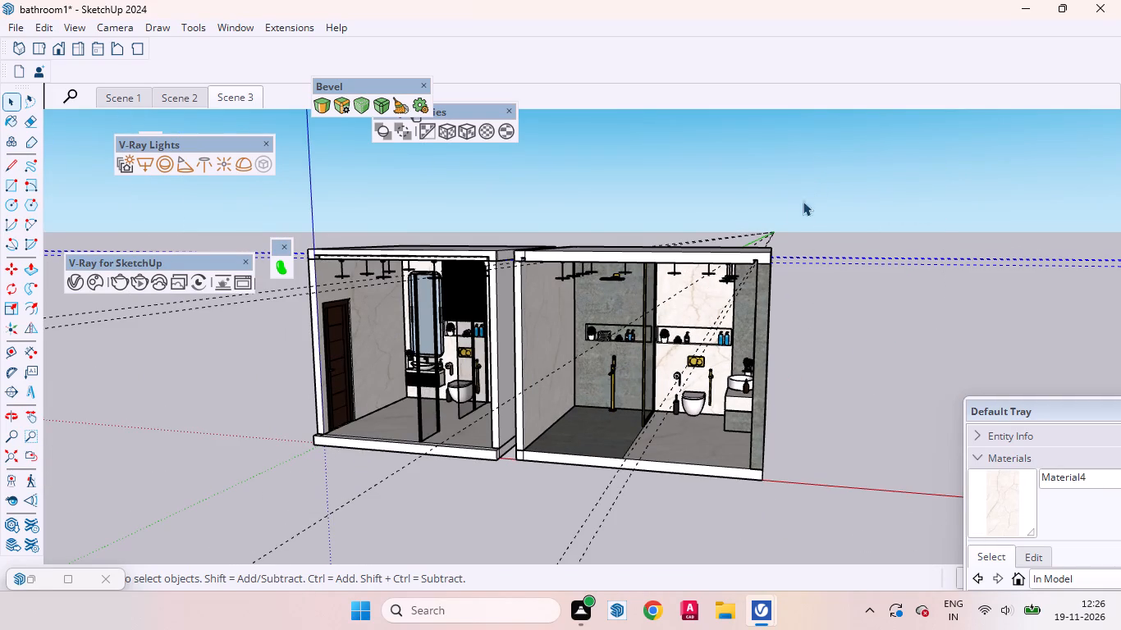
scroll(734, 291, up, 2)
middle_drag(736, 293, 733, 234)
scroll(693, 339, down, 3)
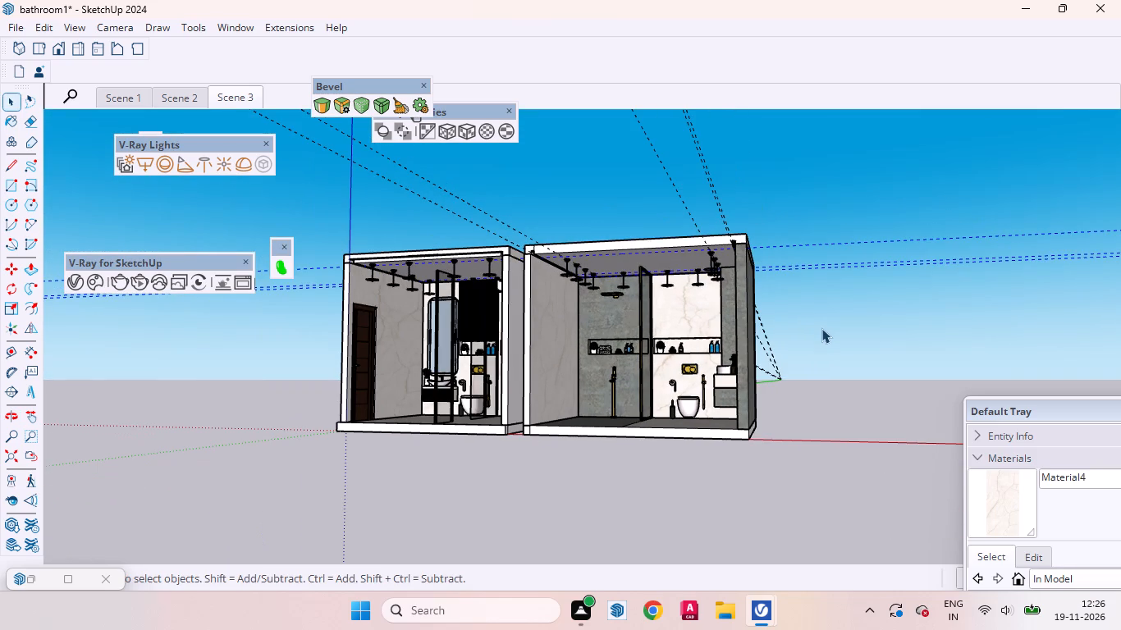
click(821, 328)
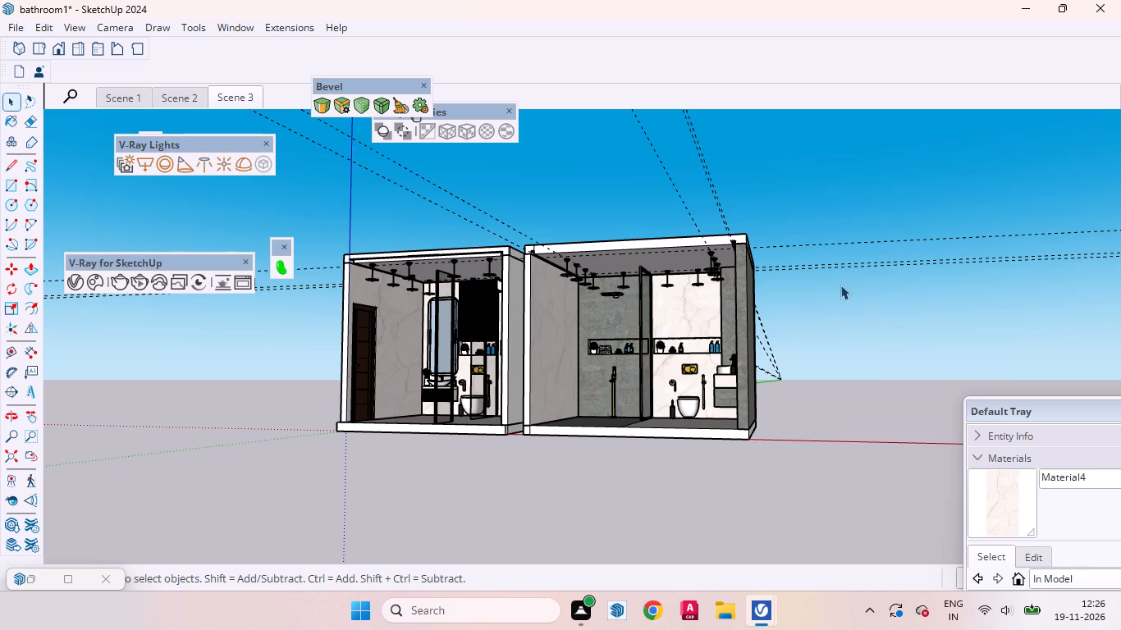
Return to the Scene 3 view and examine the wall niches above the shower and toilet up close.
click(226, 99)
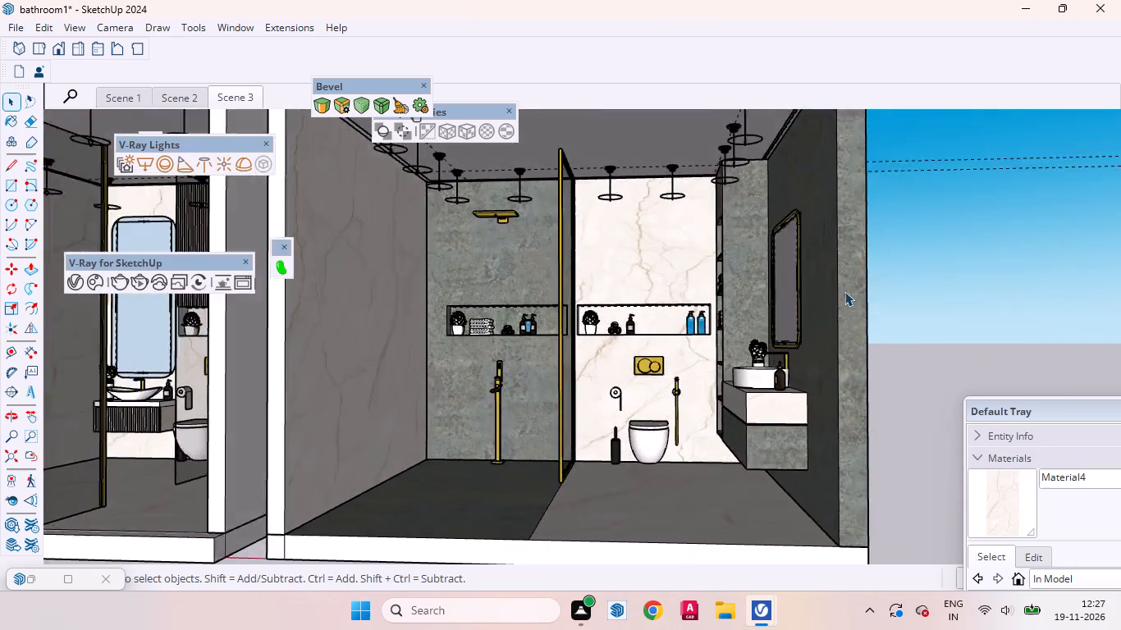
scroll(564, 404, up, 9)
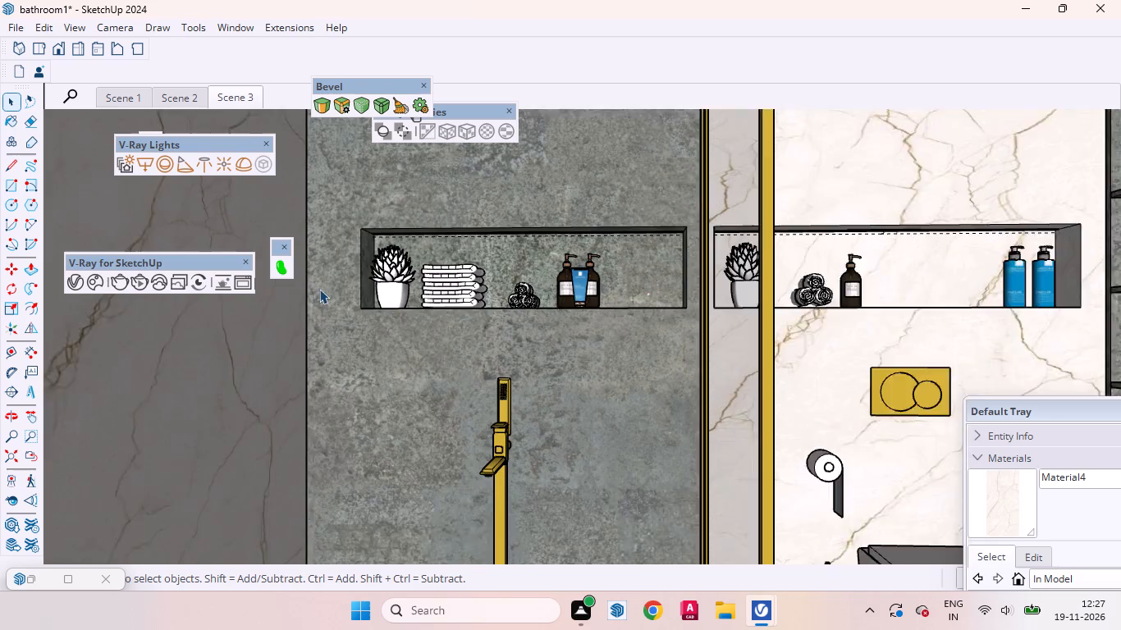
scroll(319, 289, up, 3)
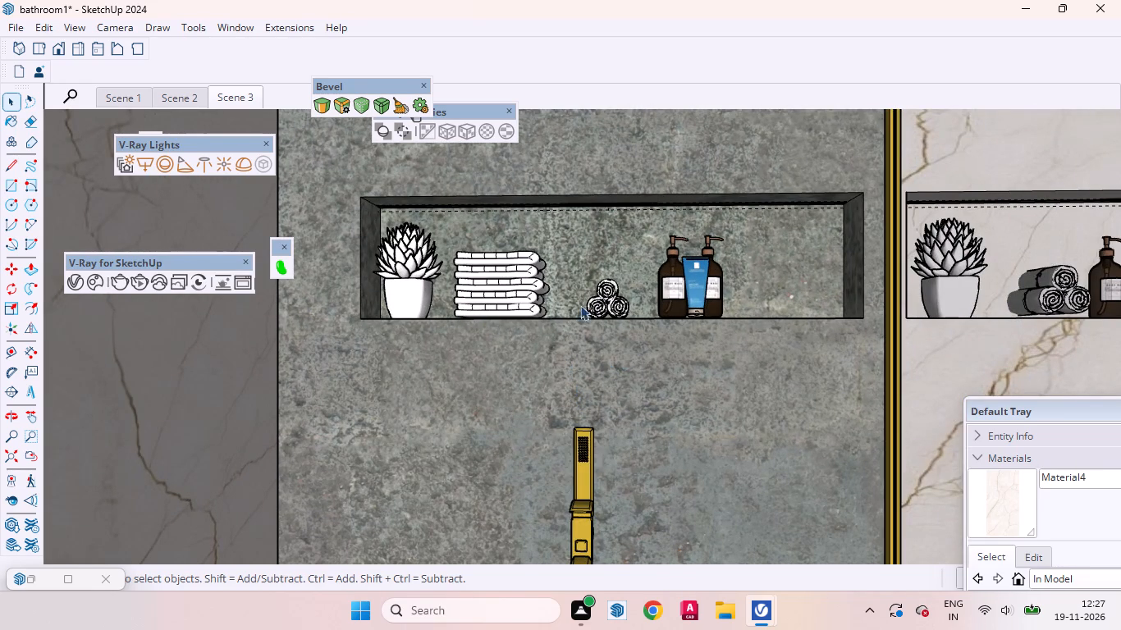
scroll(532, 345, down, 6)
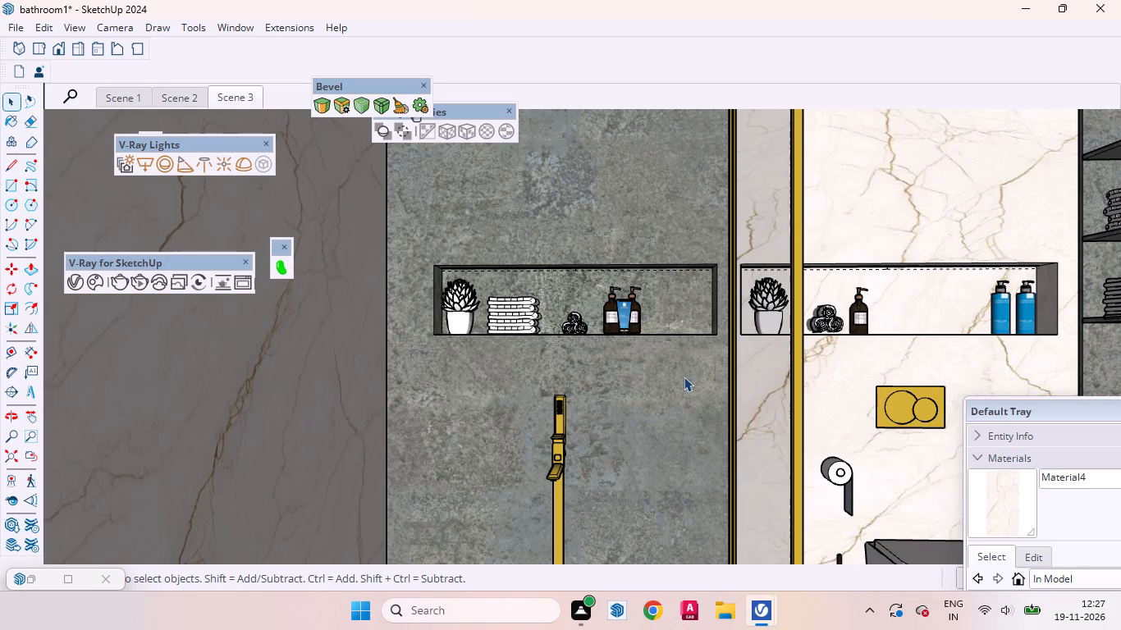
scroll(552, 361, down, 4)
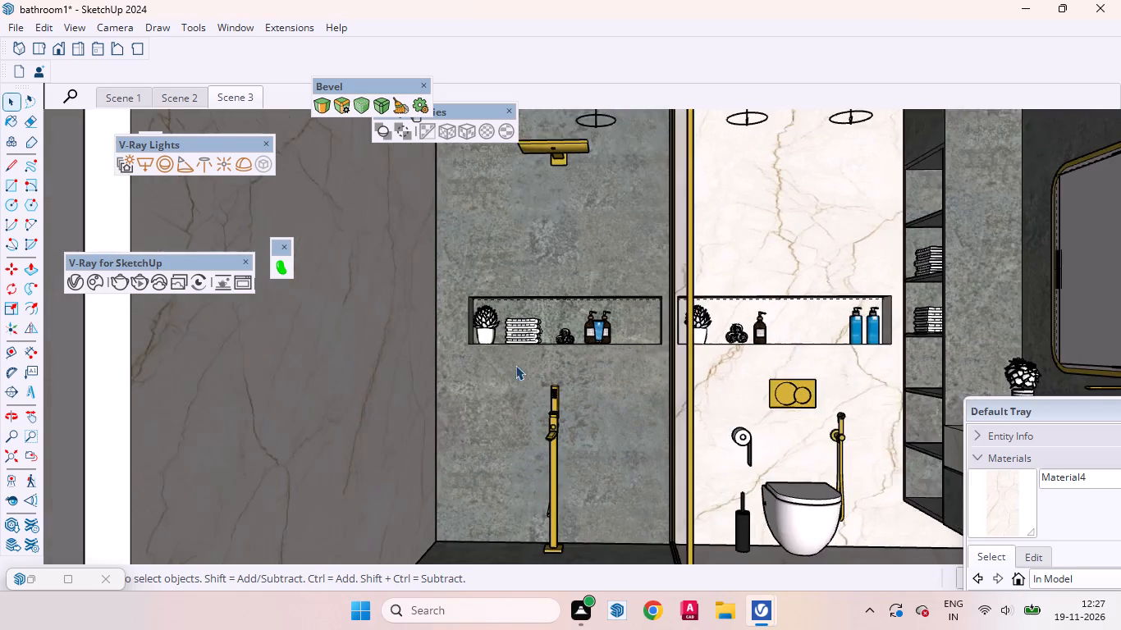
scroll(515, 365, down, 12)
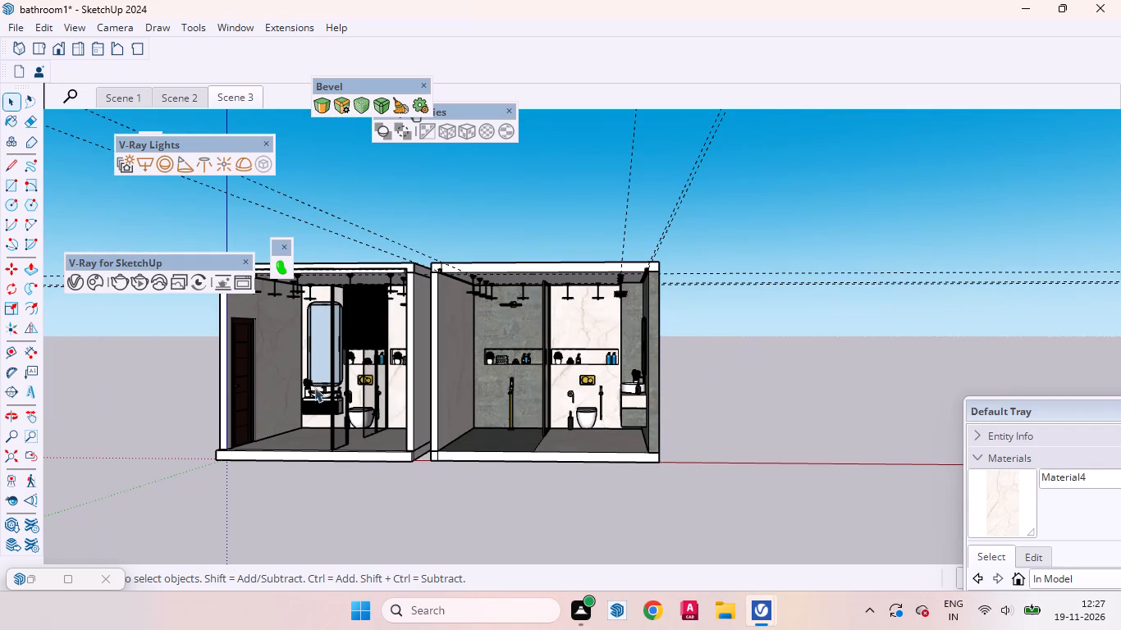
Reopen the V-Ray Asset Editor with only the lights listed and review IES Light#1's parameters.
click(75, 285)
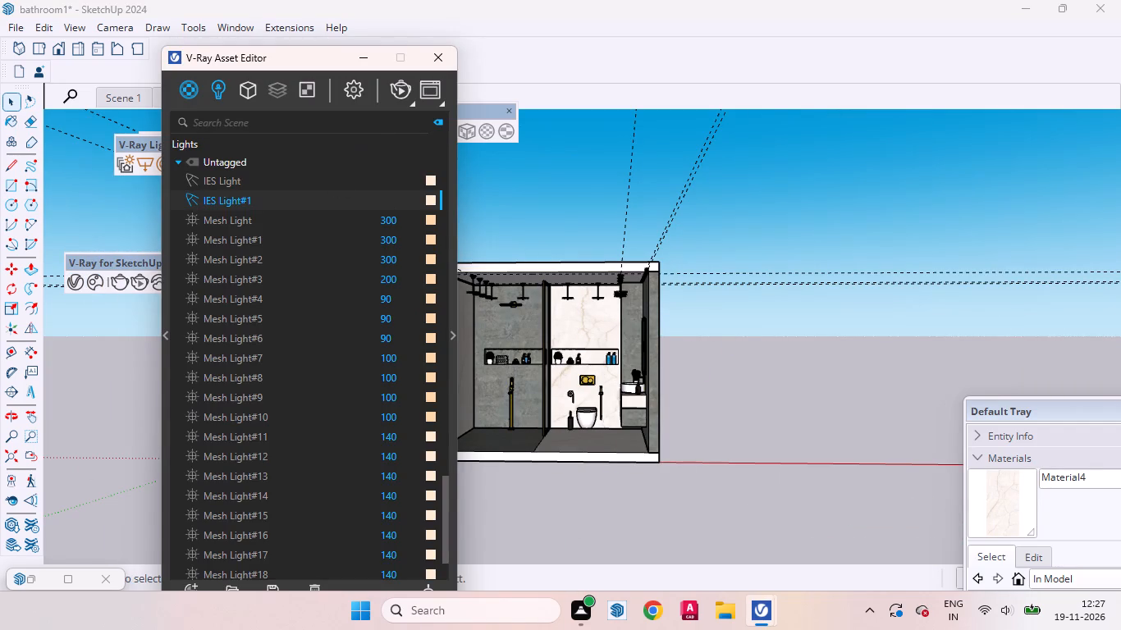
click(225, 90)
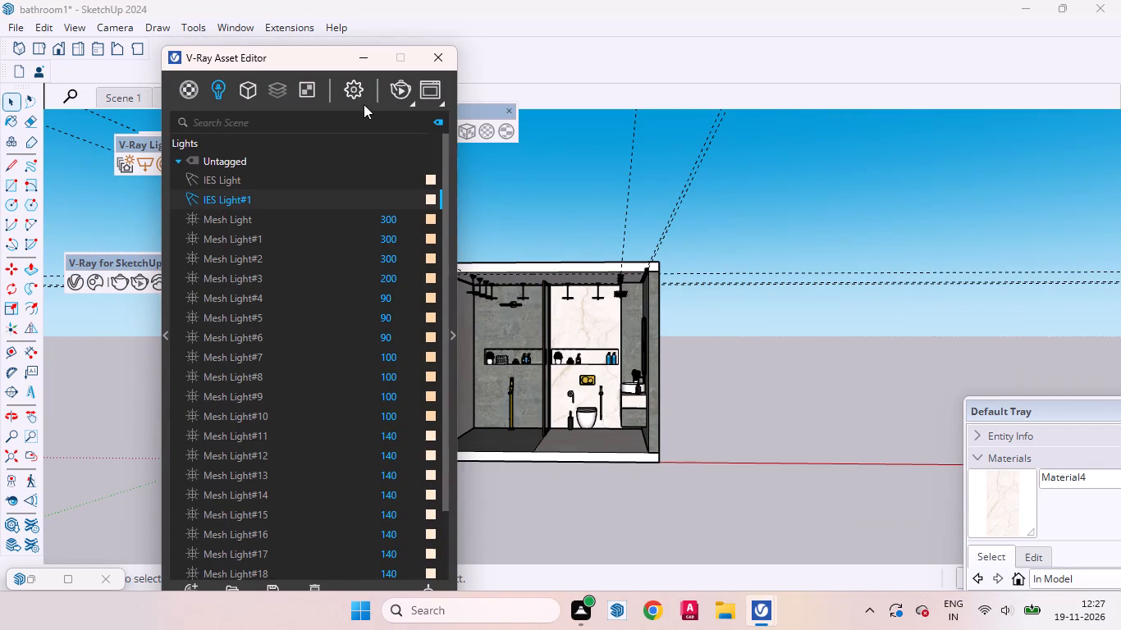
click(450, 338)
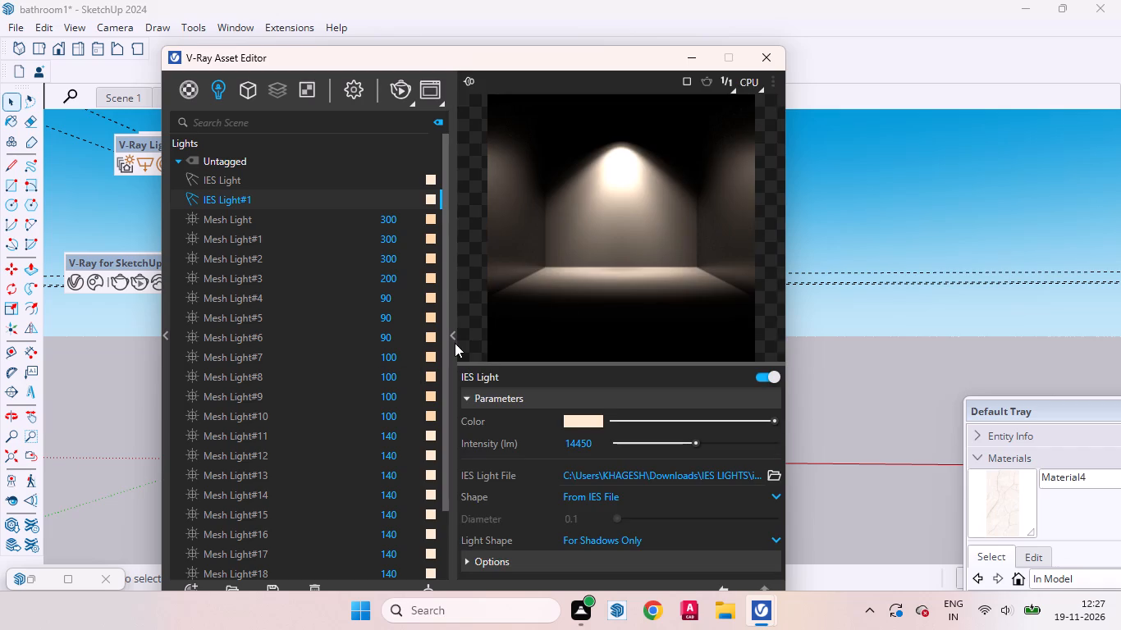
click(451, 341)
scroll(830, 379, down, 4)
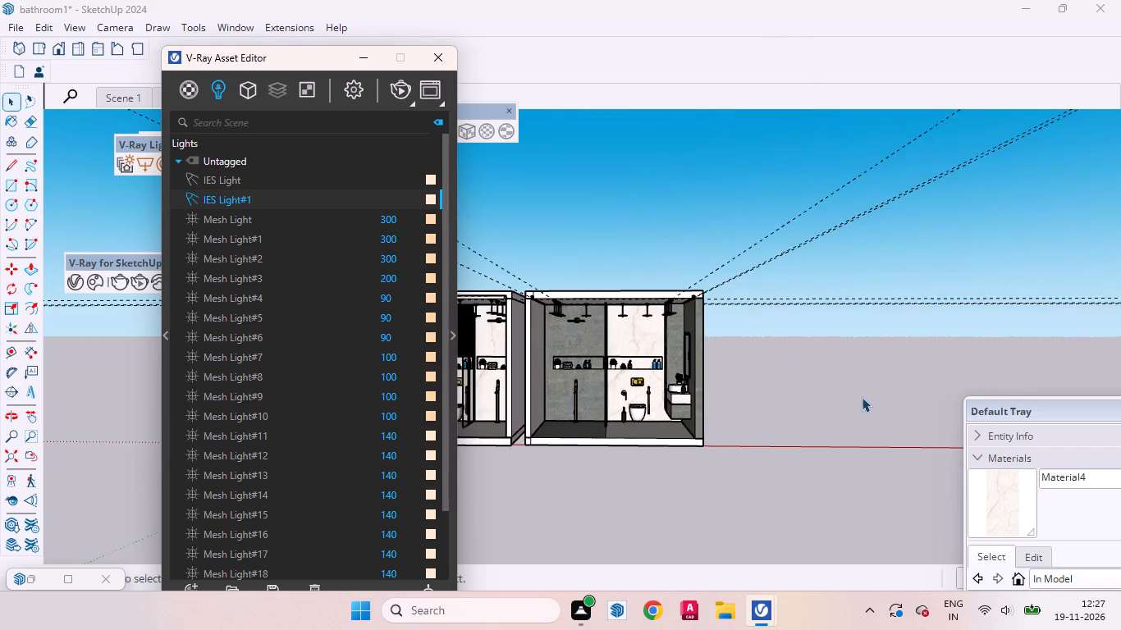
Delete the dashed construction guide lines running around and beyond the two bathroom models.
scroll(862, 397, down, 2)
scroll(587, 338, down, 2)
middle_drag(775, 354, 729, 231)
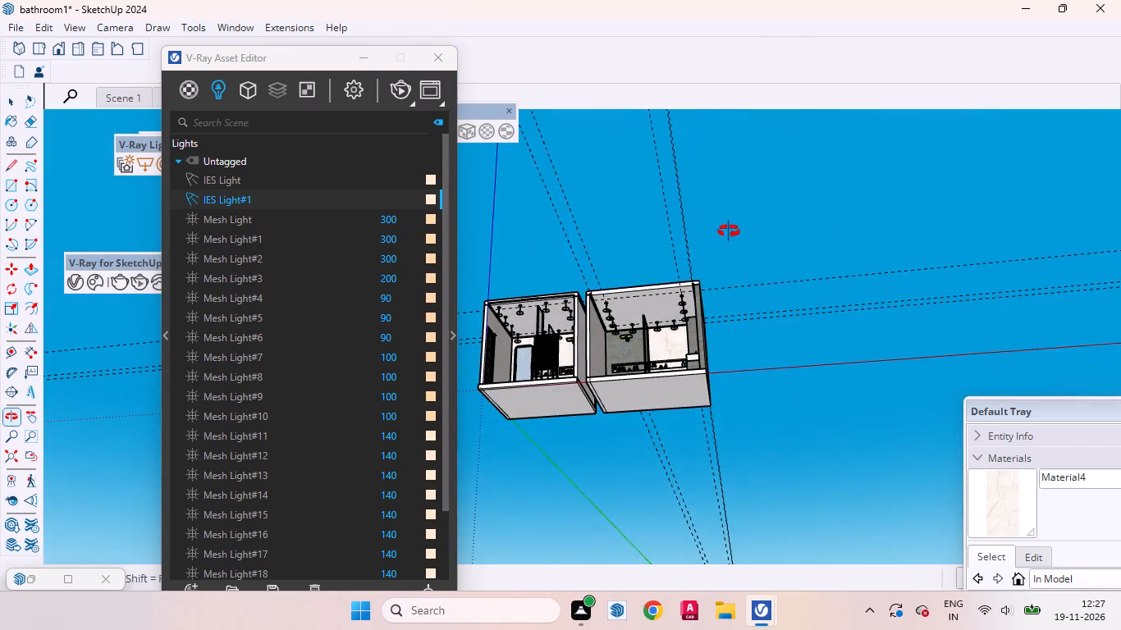
middle_drag(729, 231, 740, 239)
drag(826, 329, 727, 182)
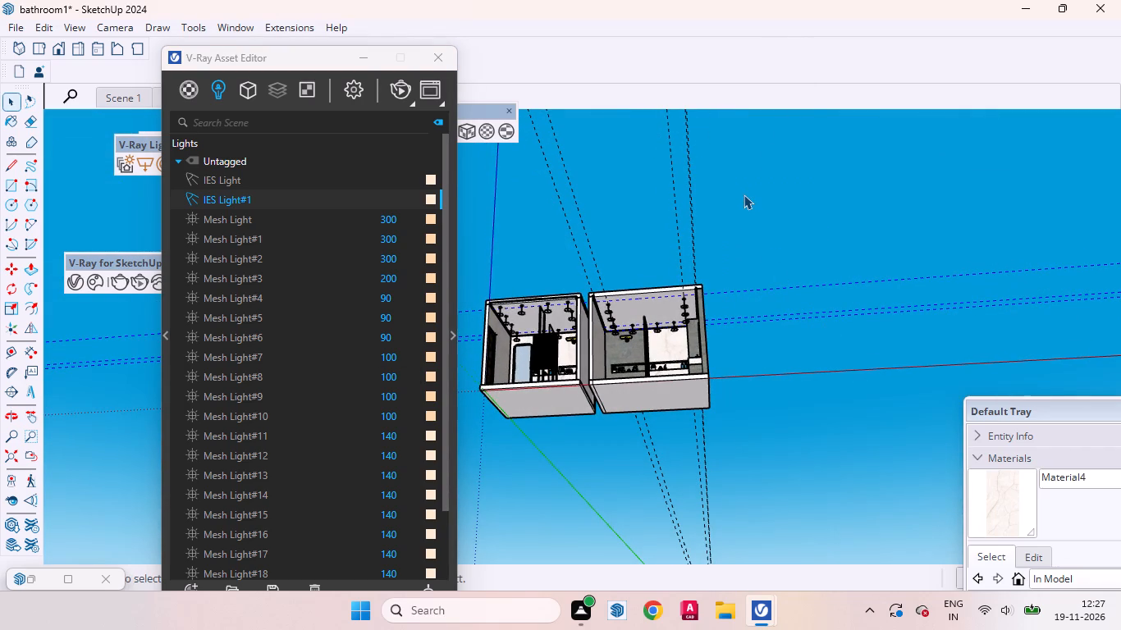
key(Delete)
drag(716, 203, 469, 86)
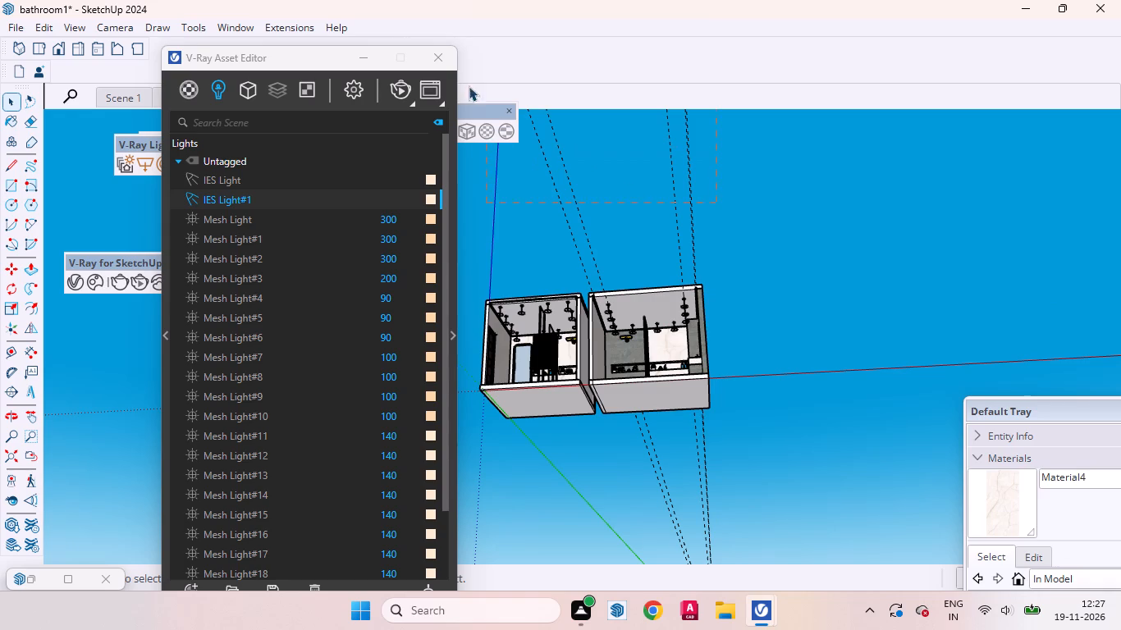
drag(469, 86, 466, 82)
key(Delete)
click(810, 282)
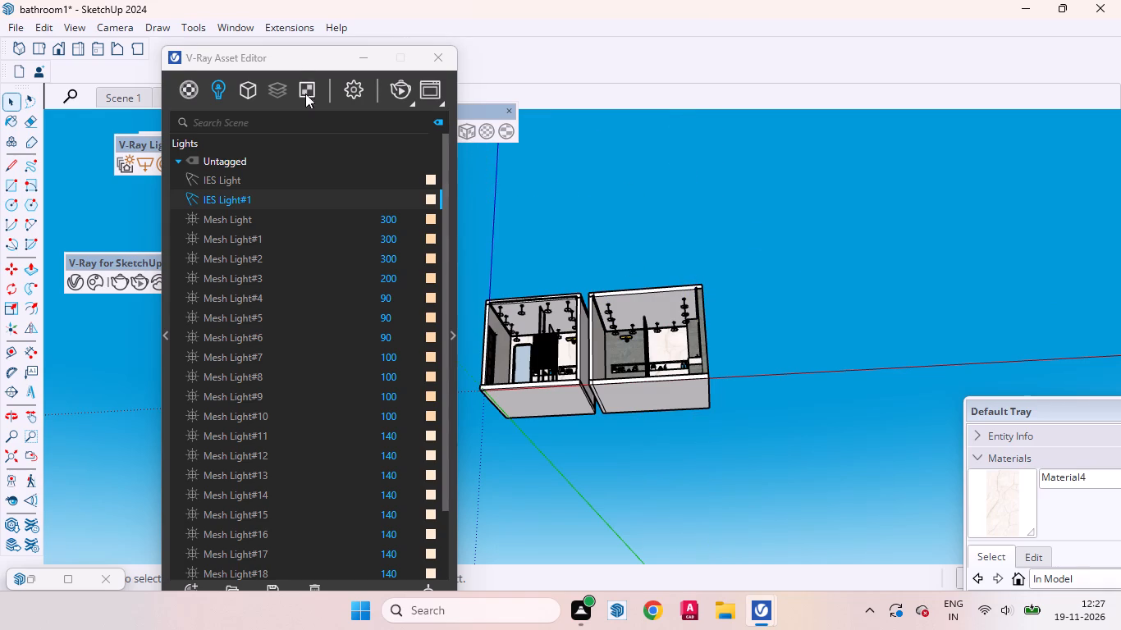
Move the V-Ray Asset Editor clear of the scene tabs and return to the Scene 3 view.
drag(286, 56, 240, 309)
click(230, 97)
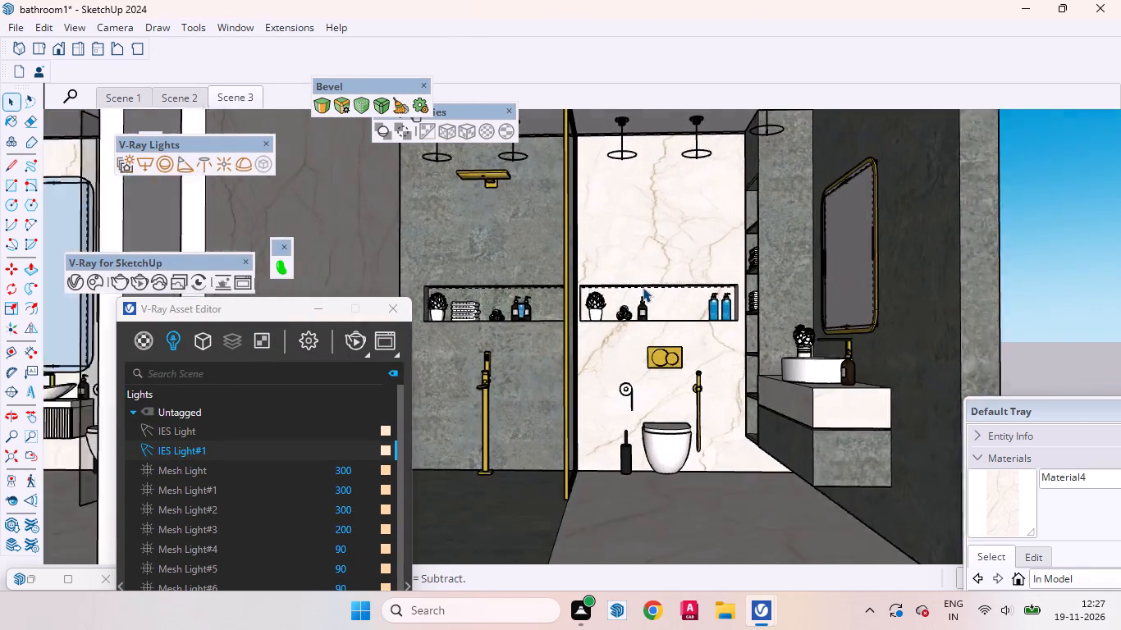
Examine the open fronts, walls and ceiling slabs of the two bathroom models from several angles.
scroll(672, 347, down, 11)
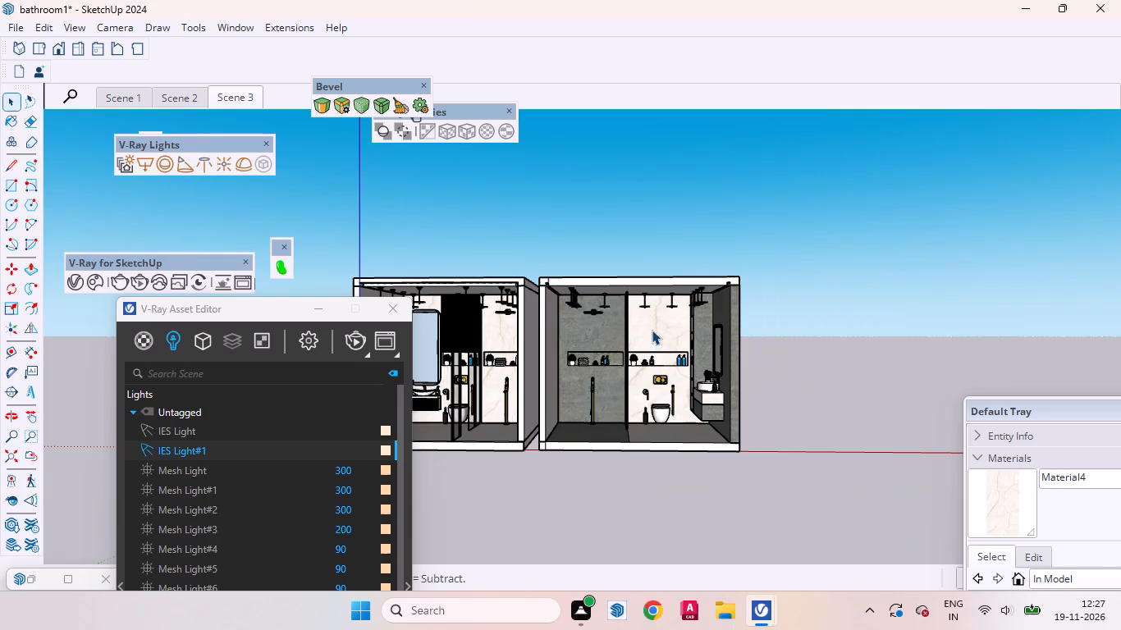
click(652, 330)
click(776, 405)
middle_drag(780, 410, 693, 486)
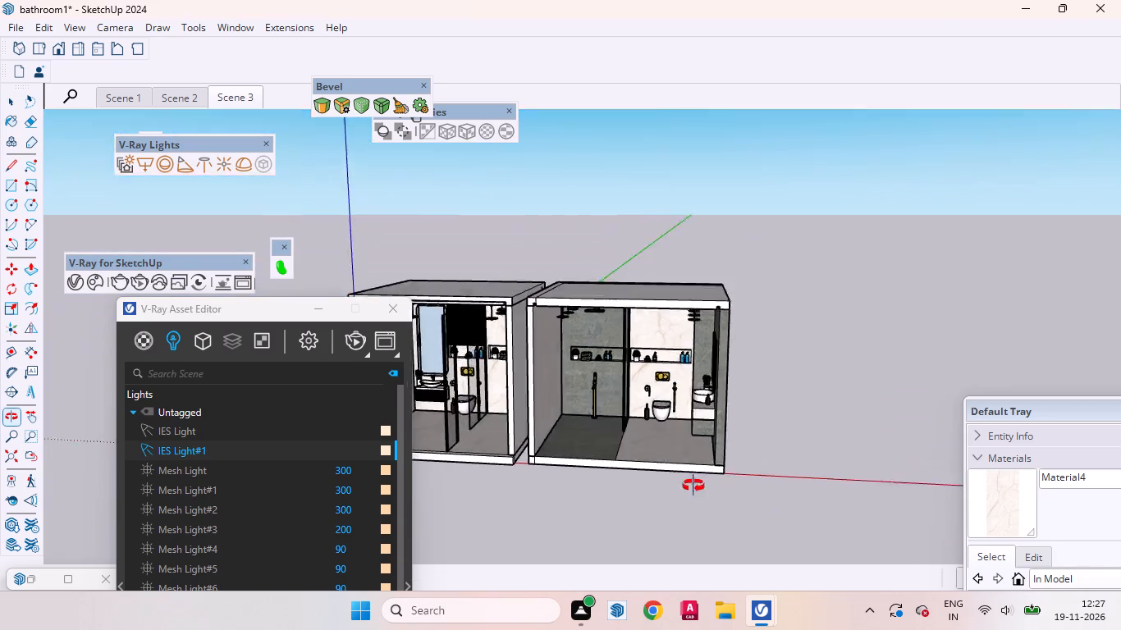
middle_drag(693, 486, 724, 414)
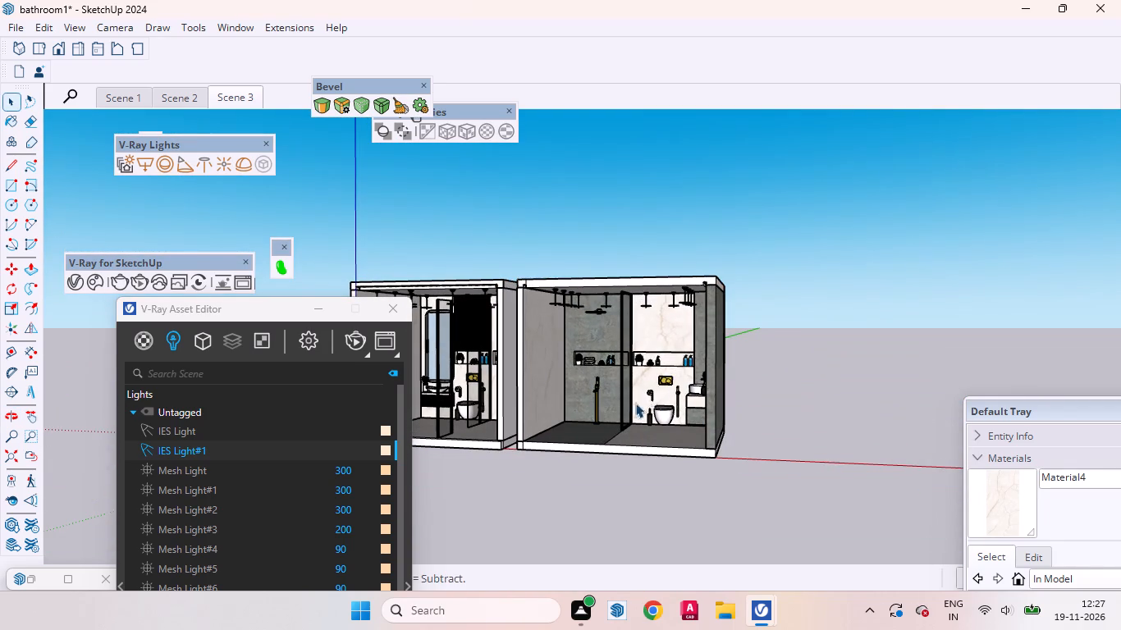
scroll(690, 409, down, 4)
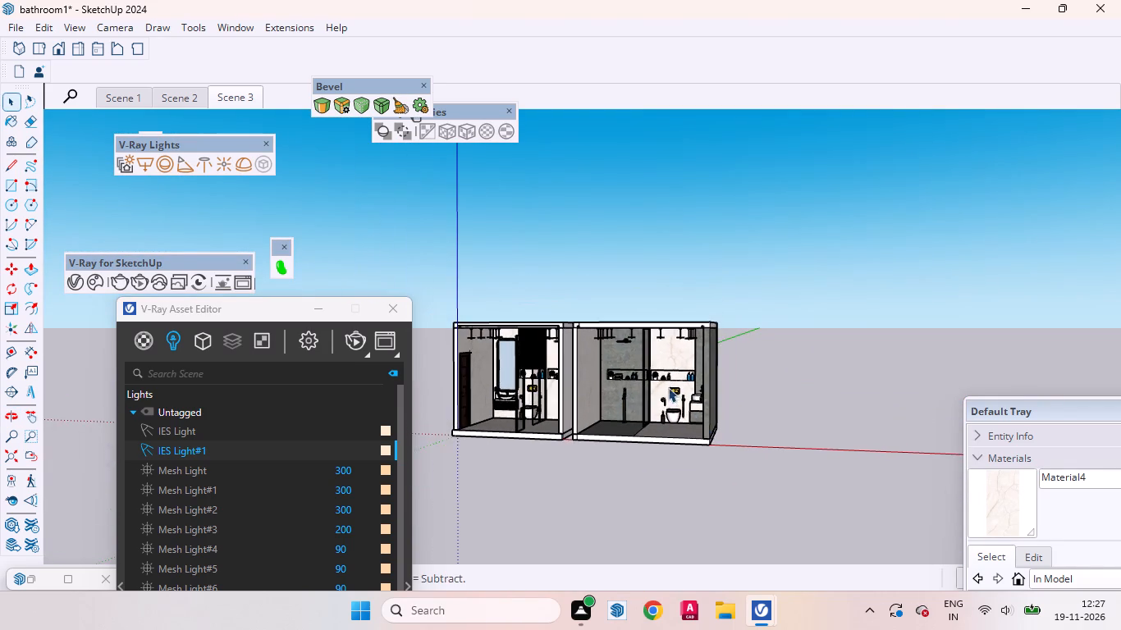
middle_drag(670, 418, 791, 450)
scroll(725, 374, up, 3)
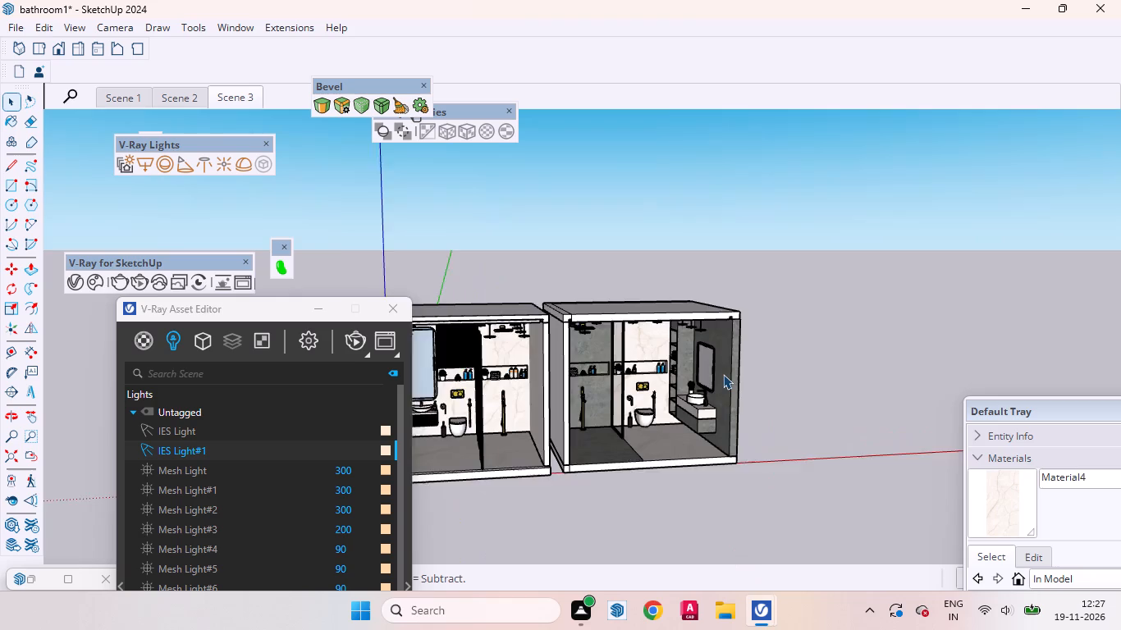
scroll(723, 374, up, 2)
scroll(630, 410, down, 3)
middle_drag(716, 424, 588, 485)
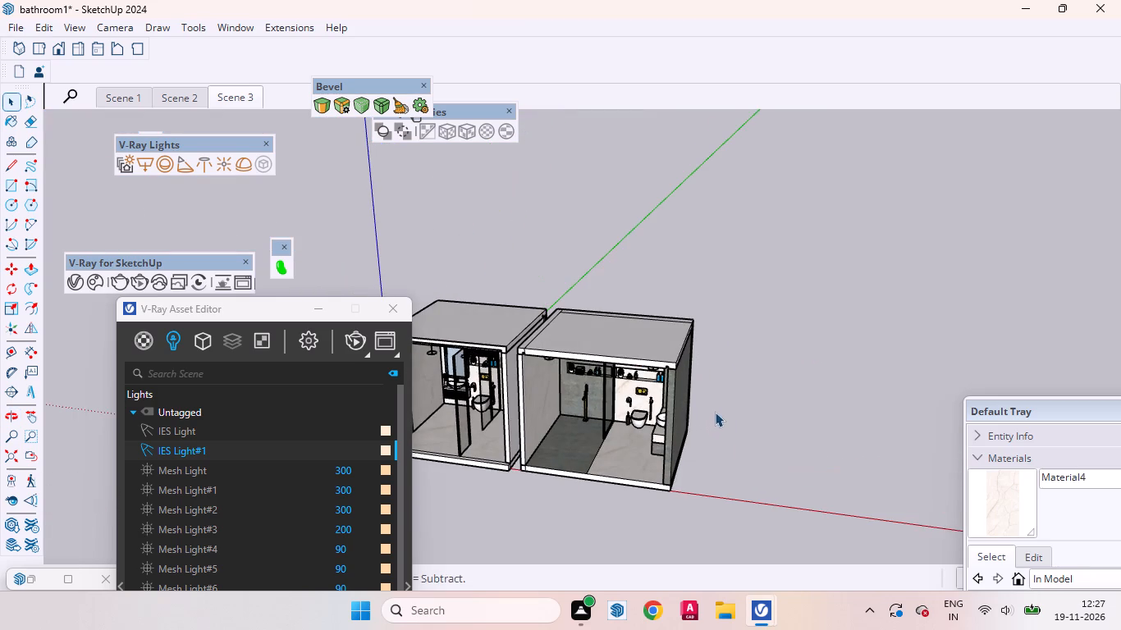
right_click(716, 410)
click(767, 349)
Push/Pull the front edge face of the Scene 3 bathroom's ceiling slab out to the side wall's front face.
scroll(662, 363, up, 7)
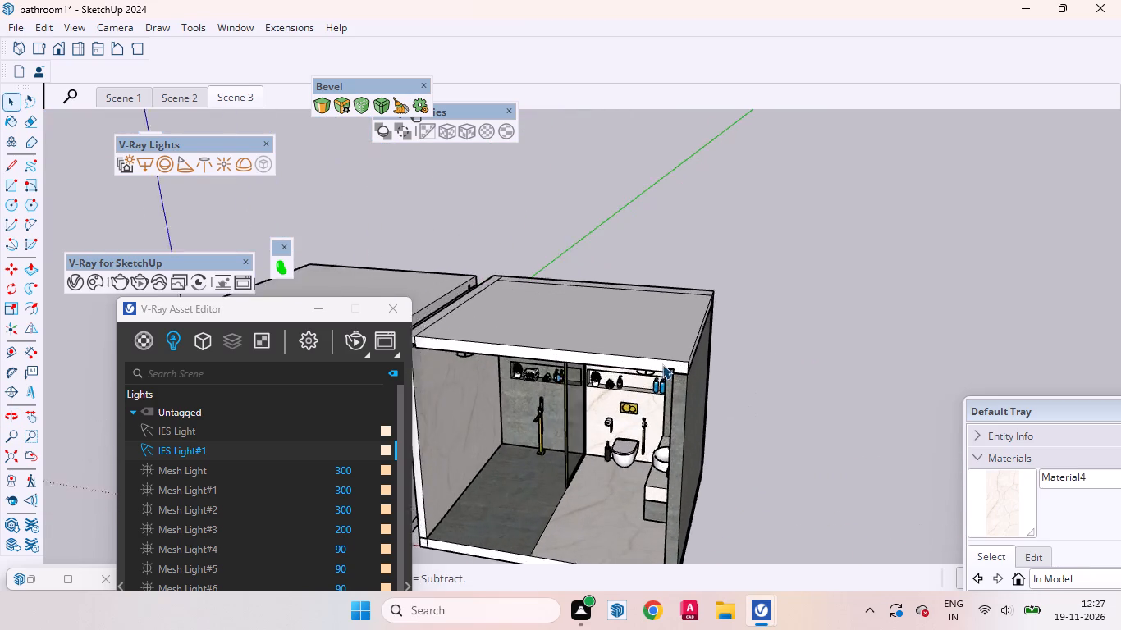
scroll(662, 364, up, 19)
click(694, 349)
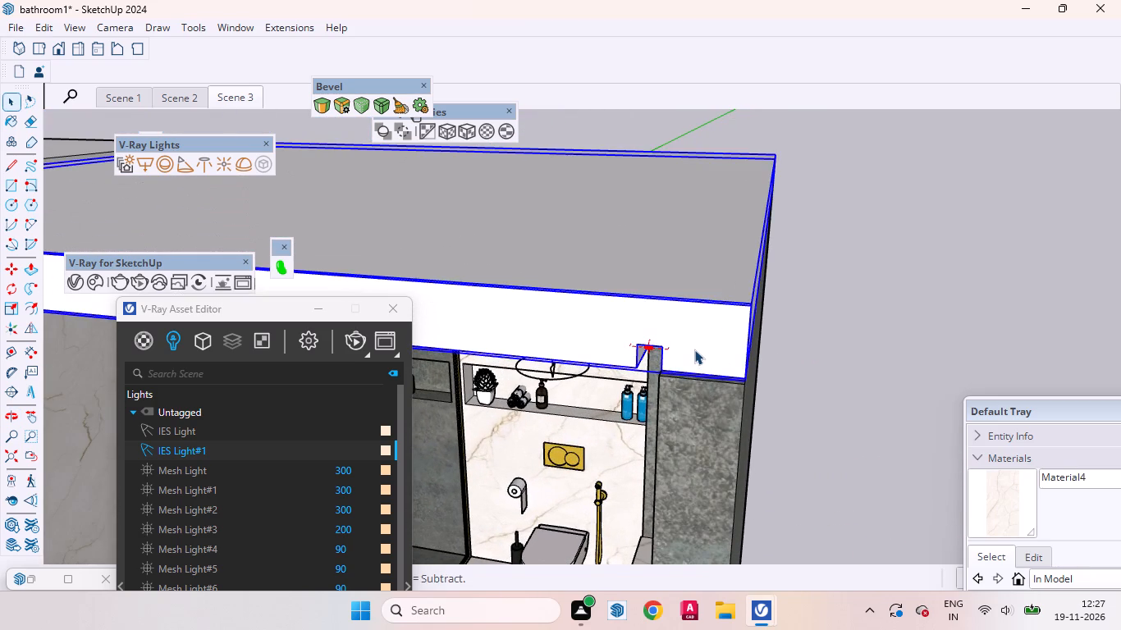
triple_click(694, 349)
click(702, 349)
middle_drag(725, 374, 647, 396)
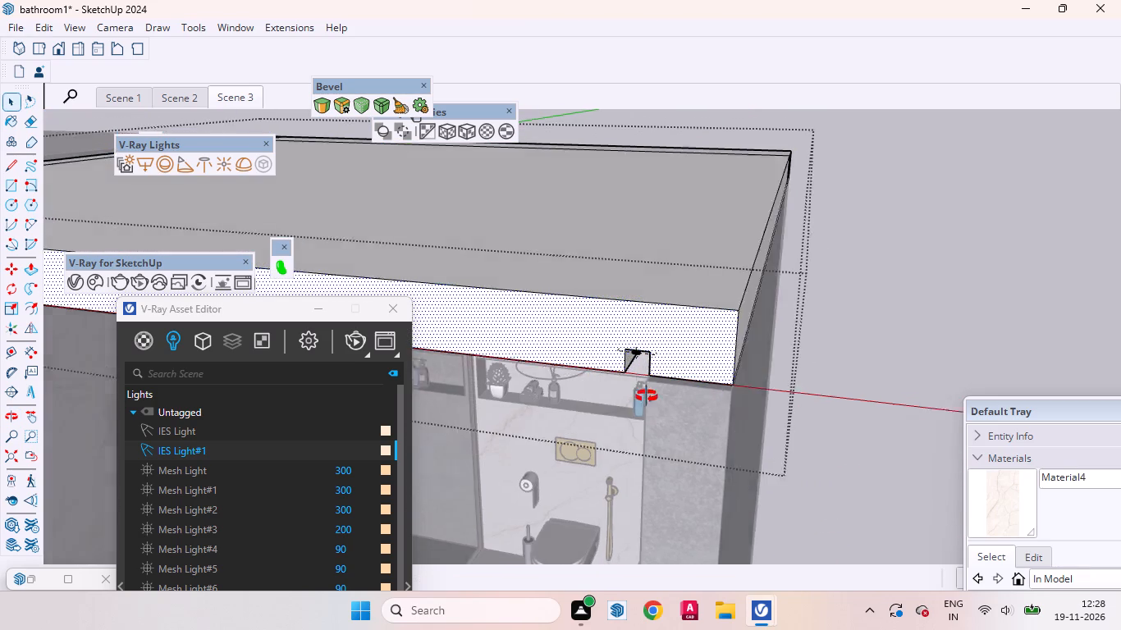
middle_drag(647, 396, 568, 363)
scroll(580, 348, down, 6)
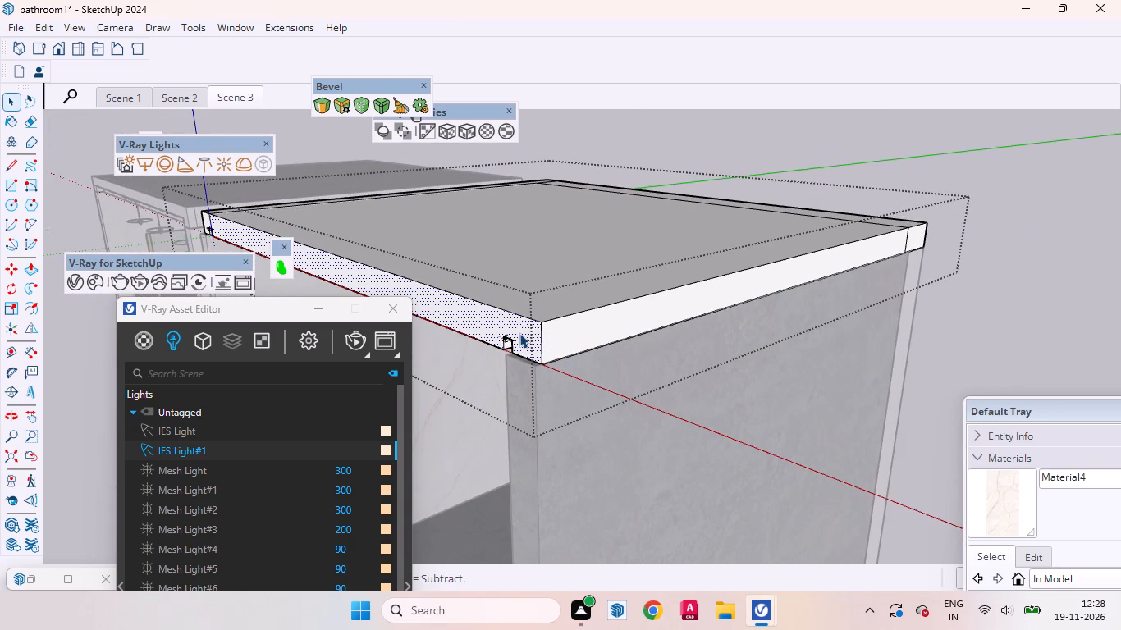
key(p)
click(529, 332)
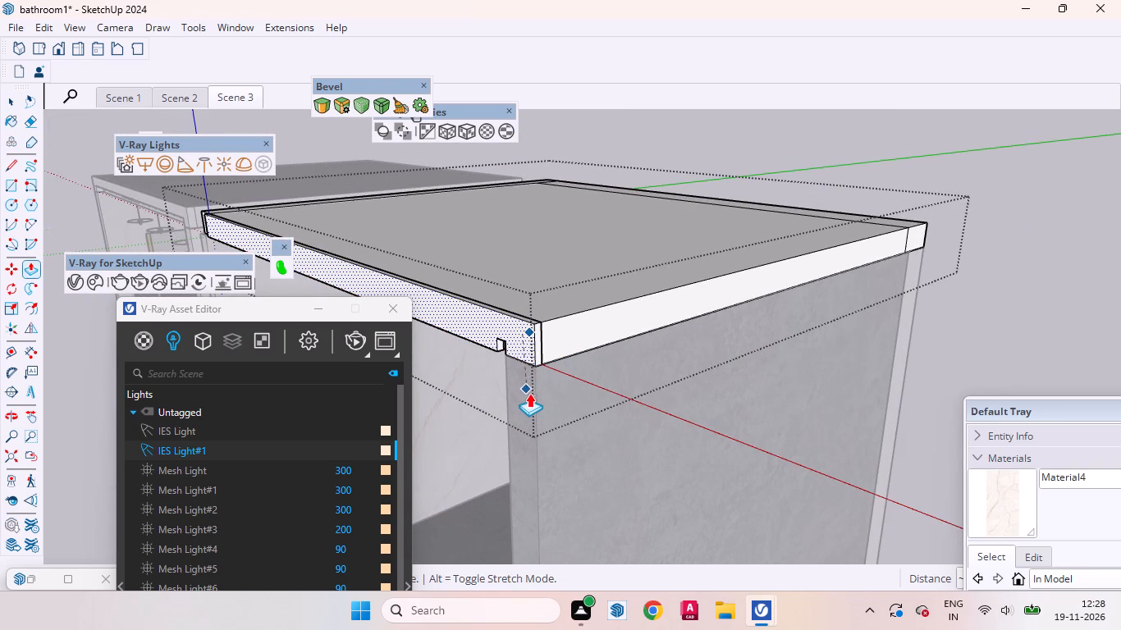
click(533, 396)
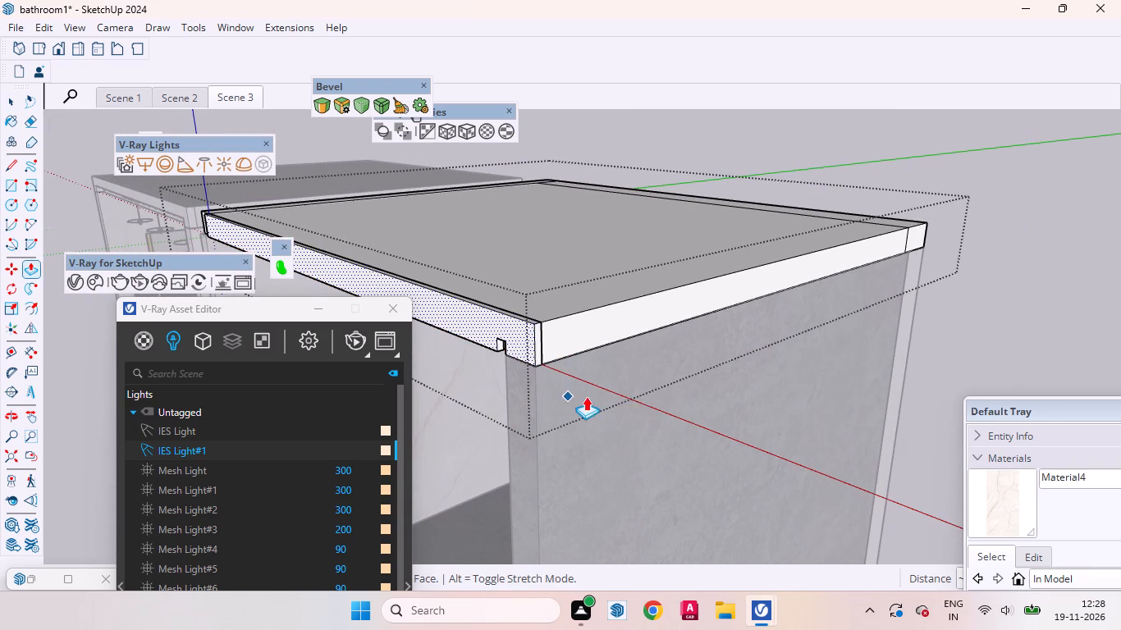
key(space)
scroll(759, 343, down, 12)
click(941, 332)
Repeat the same Push/Pull distance on the ceiling slab's small front end face, at the corner beside the neighbouring bathroom.
middle_drag(670, 358, 673, 358)
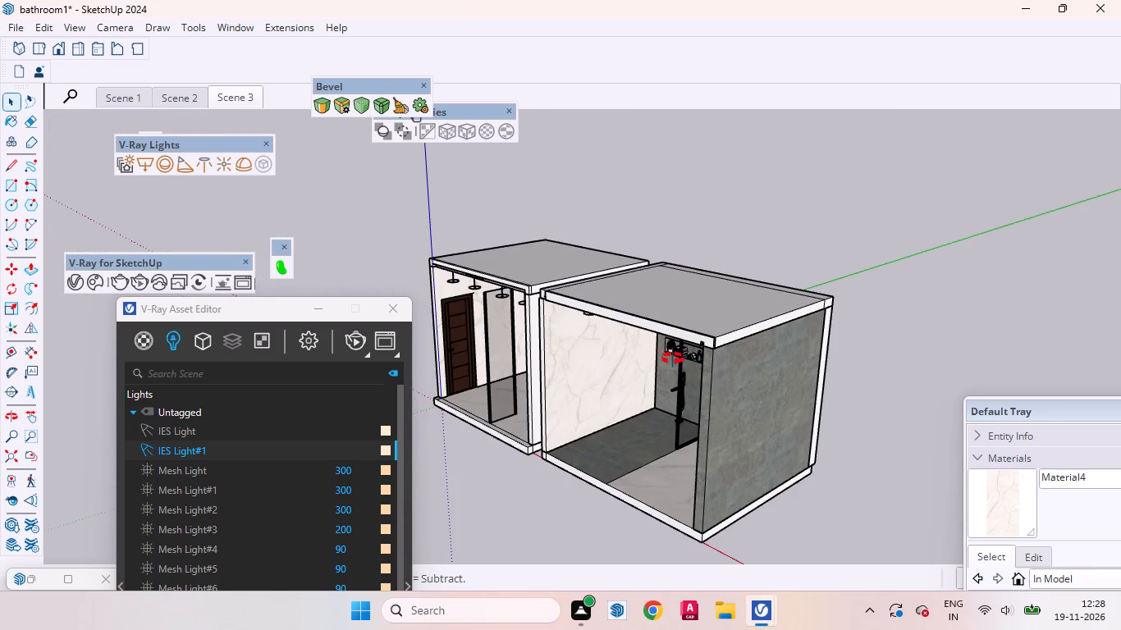
middle_drag(673, 358, 872, 202)
scroll(670, 218, up, 6)
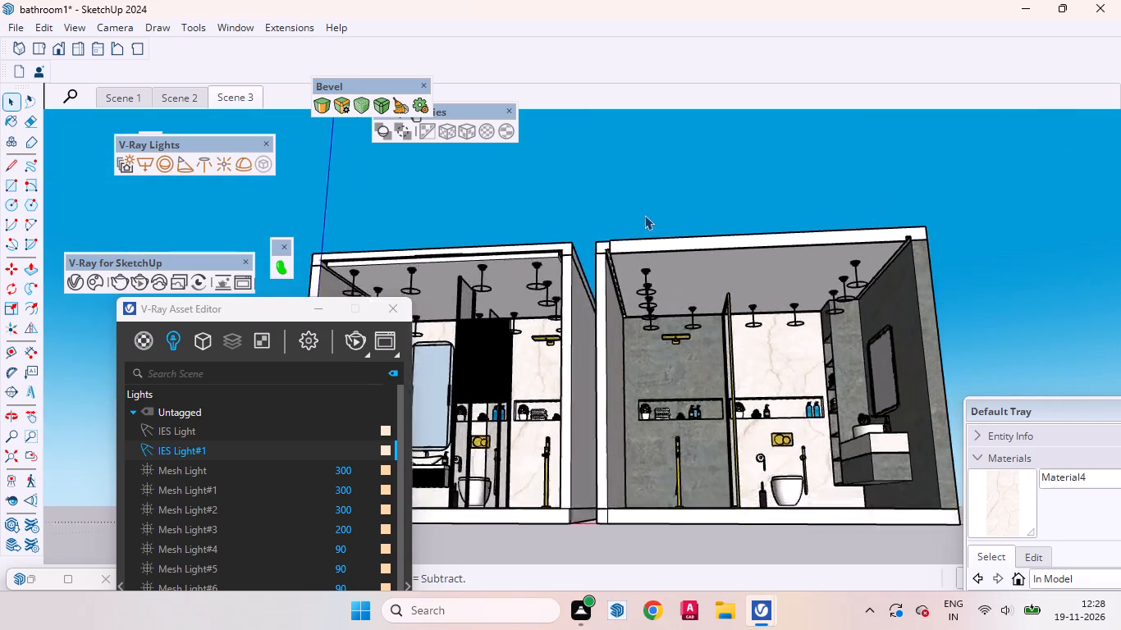
scroll(644, 215, up, 9)
middle_drag(625, 275, 733, 392)
scroll(741, 435, up, 6)
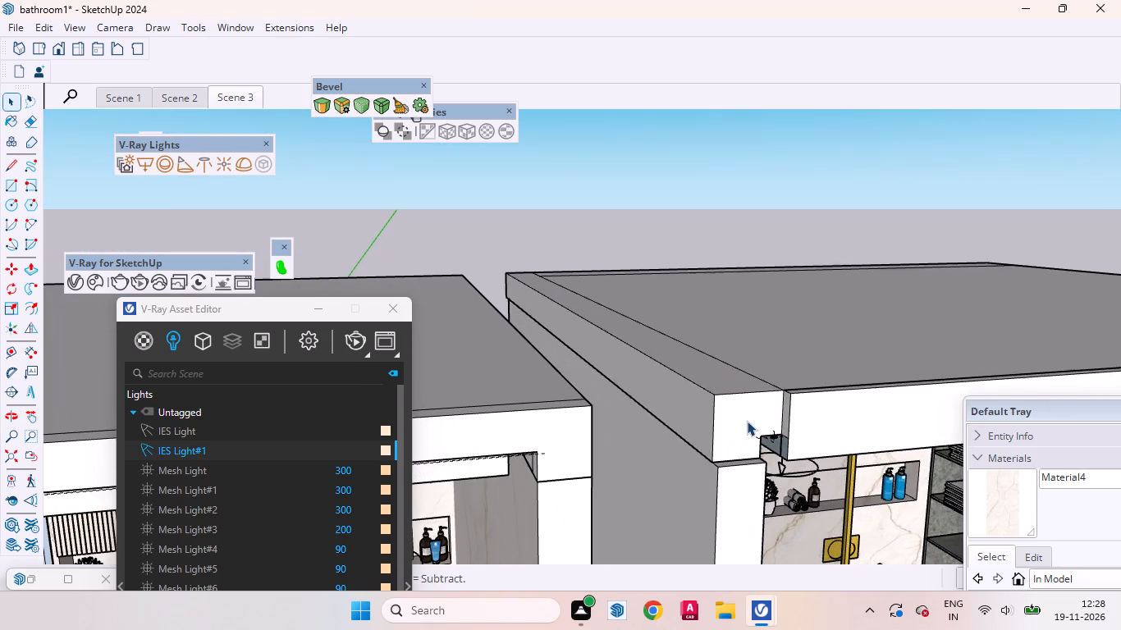
click(746, 419)
double_click(746, 419)
click(738, 419)
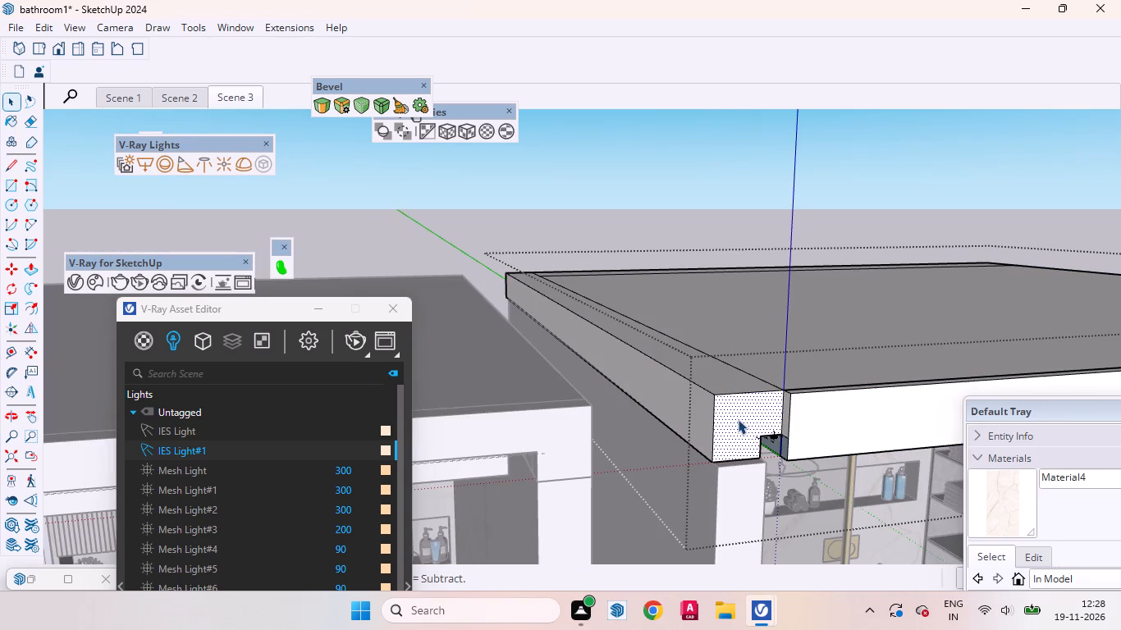
key(p)
double_click(738, 419)
key(space)
scroll(655, 334, down, 1)
scroll(655, 333, up, 1)
scroll(654, 332, down, 7)
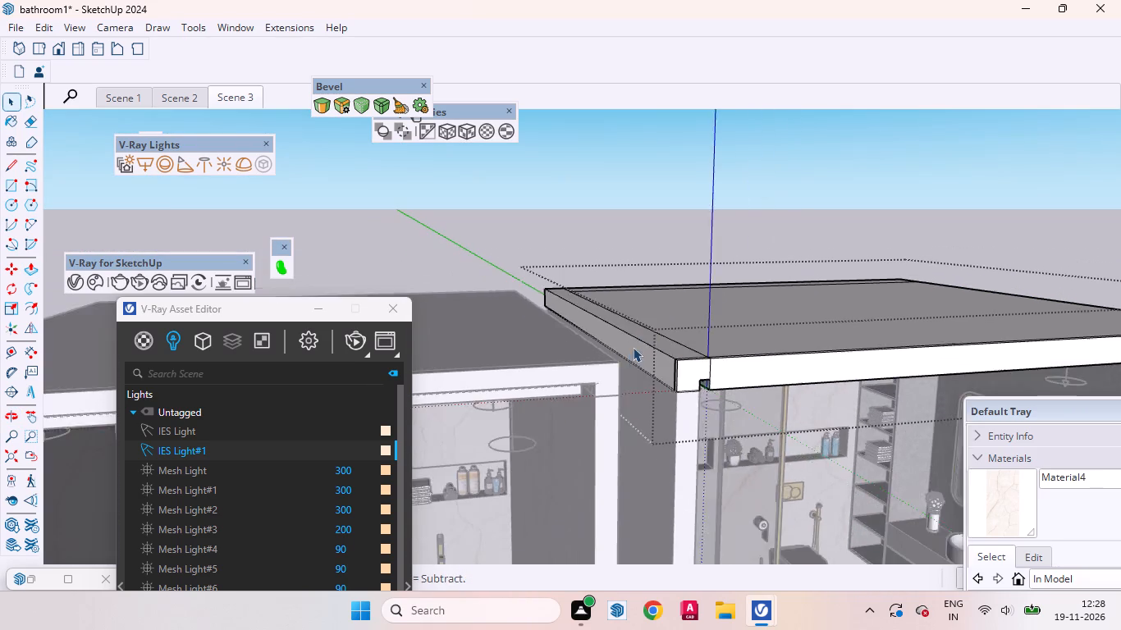
scroll(633, 347, down, 7)
middle_drag(703, 381, 579, 367)
scroll(583, 308, down, 9)
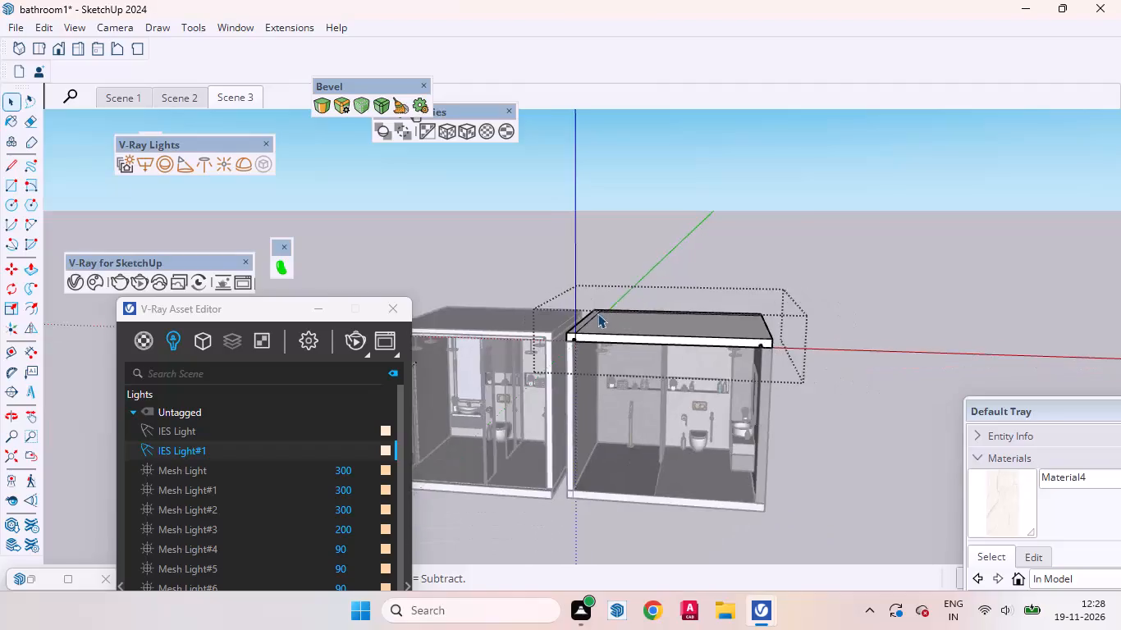
scroll(597, 313, down, 2)
click(817, 450)
double_click(793, 390)
click(896, 328)
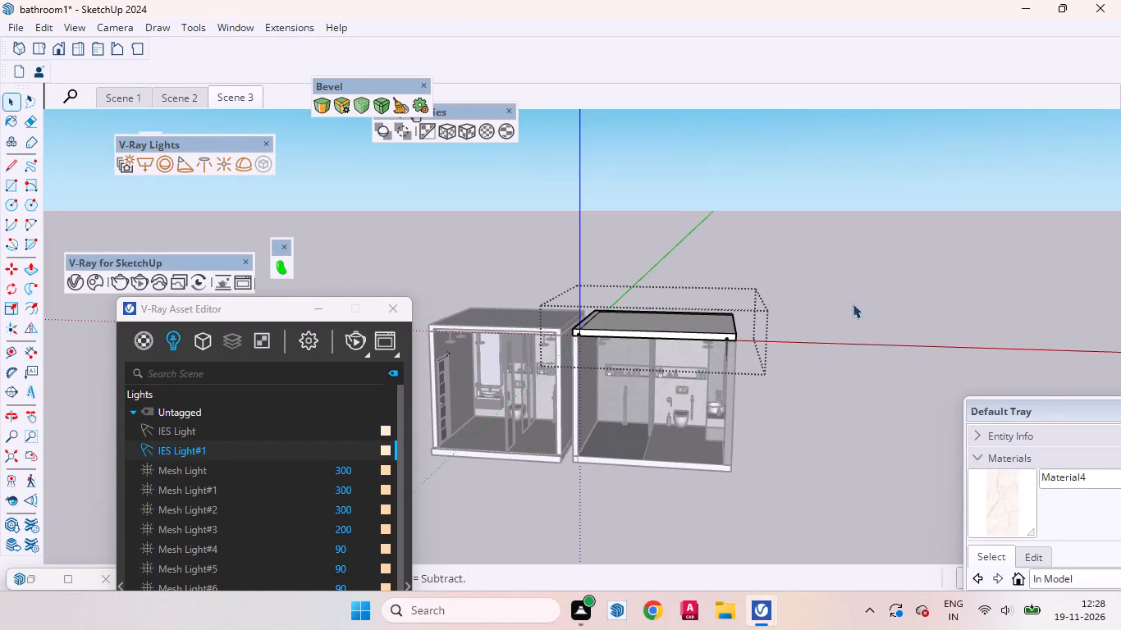
click(780, 253)
Make a new group and draw a rectangle in it covering the Scene 3 bathroom's whole open front, between opposite outer corners.
right_click(793, 338)
click(834, 392)
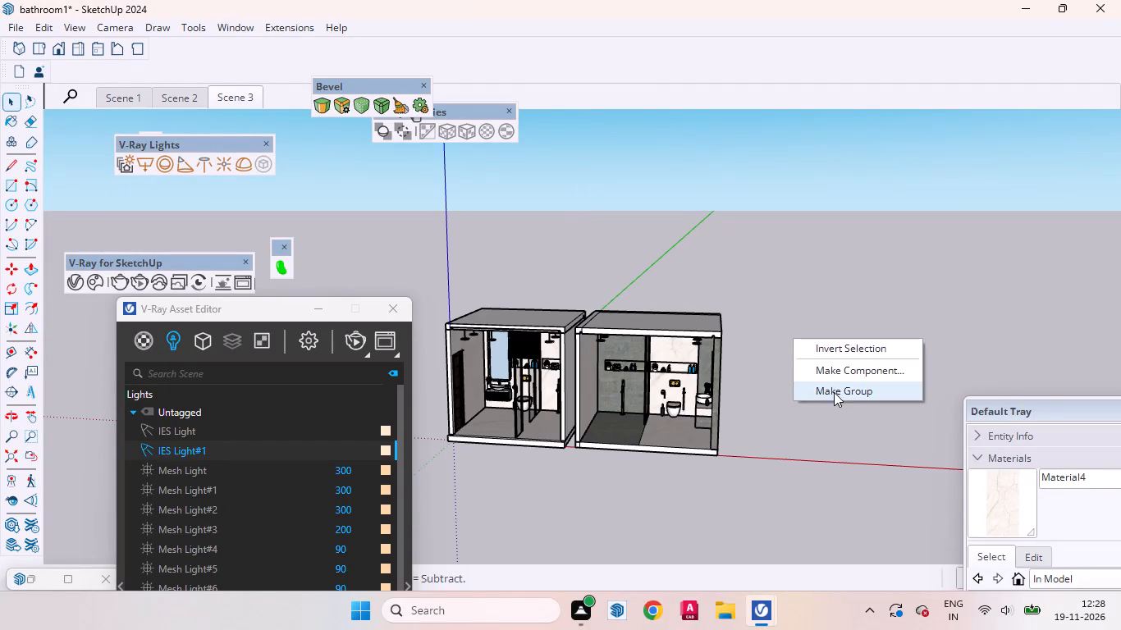
scroll(650, 432, up, 11)
scroll(537, 454, down, 3)
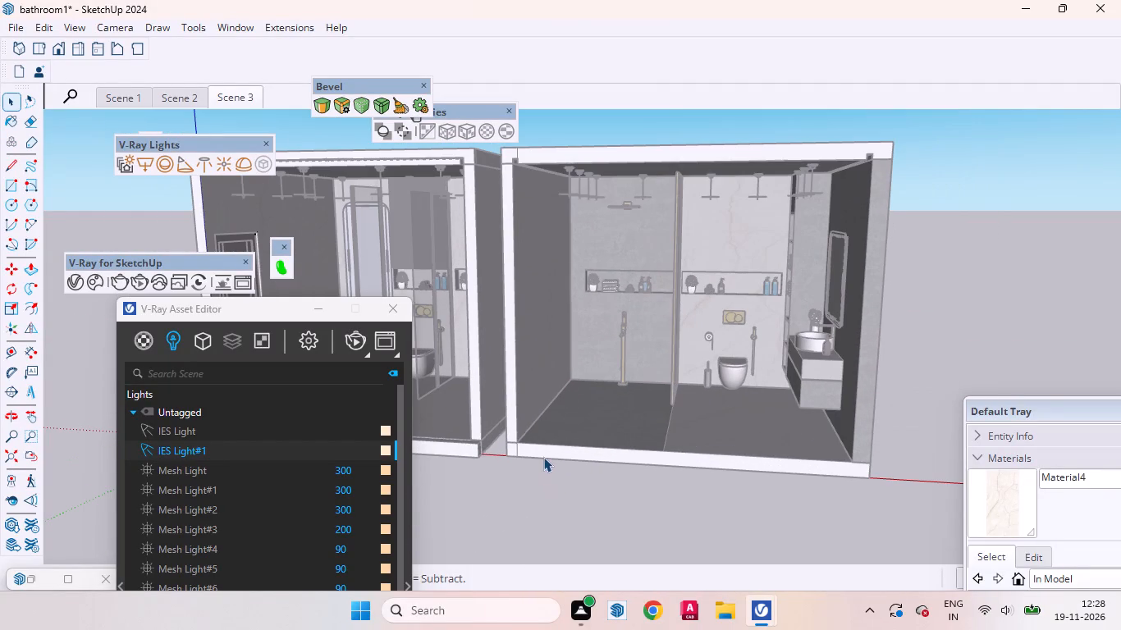
middle_drag(543, 457, 568, 459)
key(r)
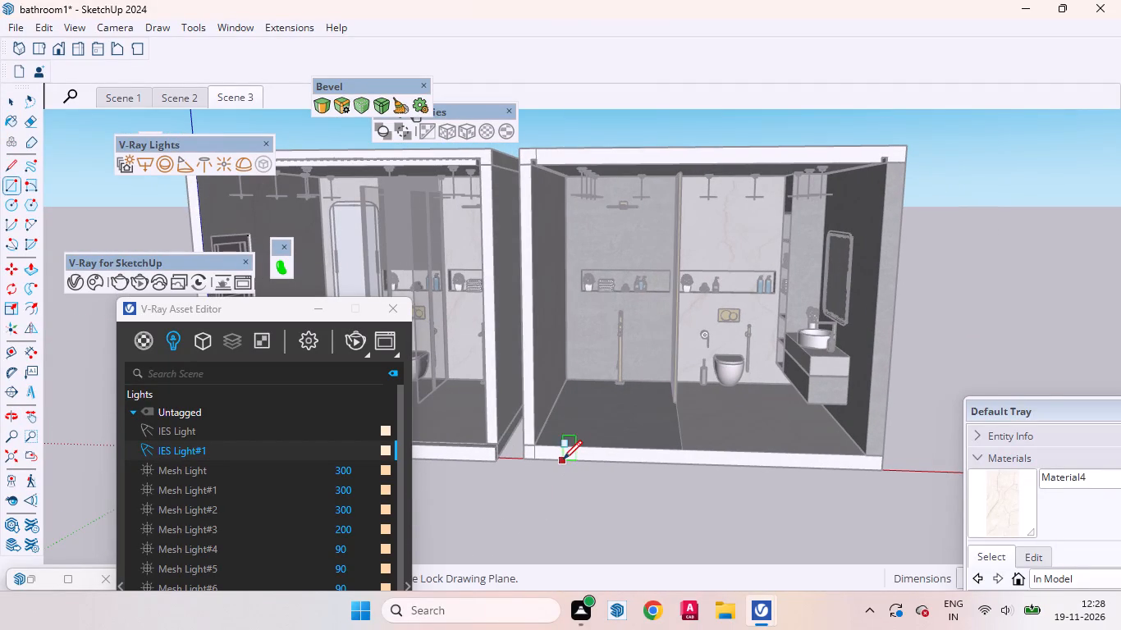
scroll(529, 461, up, 1)
click(524, 459)
scroll(530, 434, down, 4)
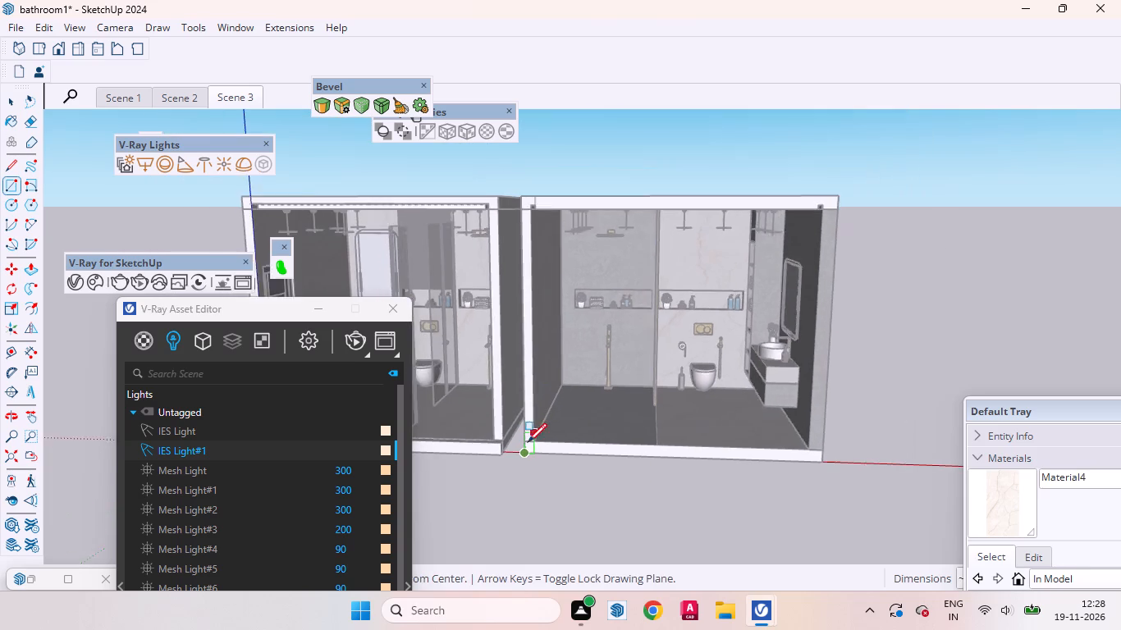
scroll(528, 442, down, 1)
scroll(528, 445, up, 1)
scroll(527, 446, down, 1)
scroll(734, 276, up, 5)
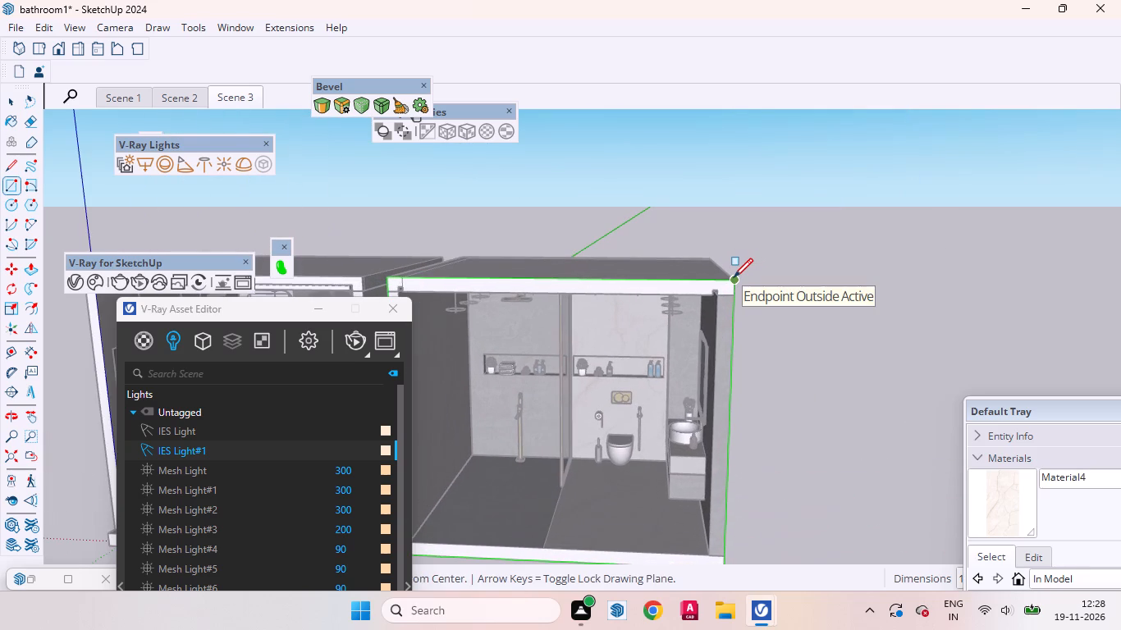
click(734, 277)
key(space)
scroll(783, 330, down, 5)
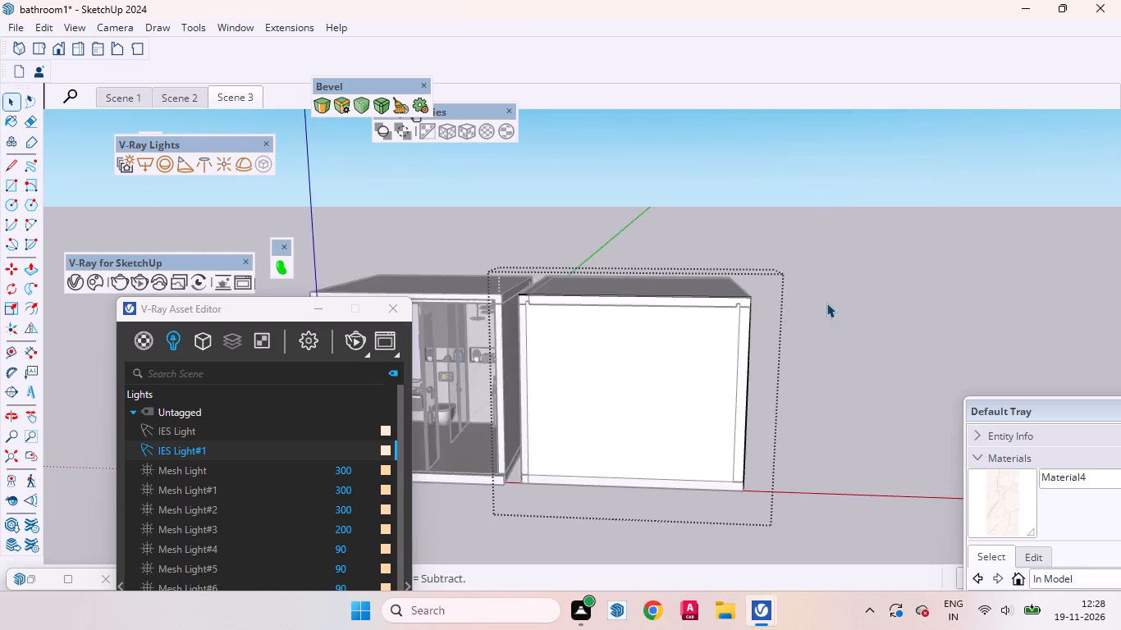
Push/Pull the new front rectangle by 4.5 to form a closing wall, and leave the group.
middle_drag(806, 368, 583, 456)
key(p)
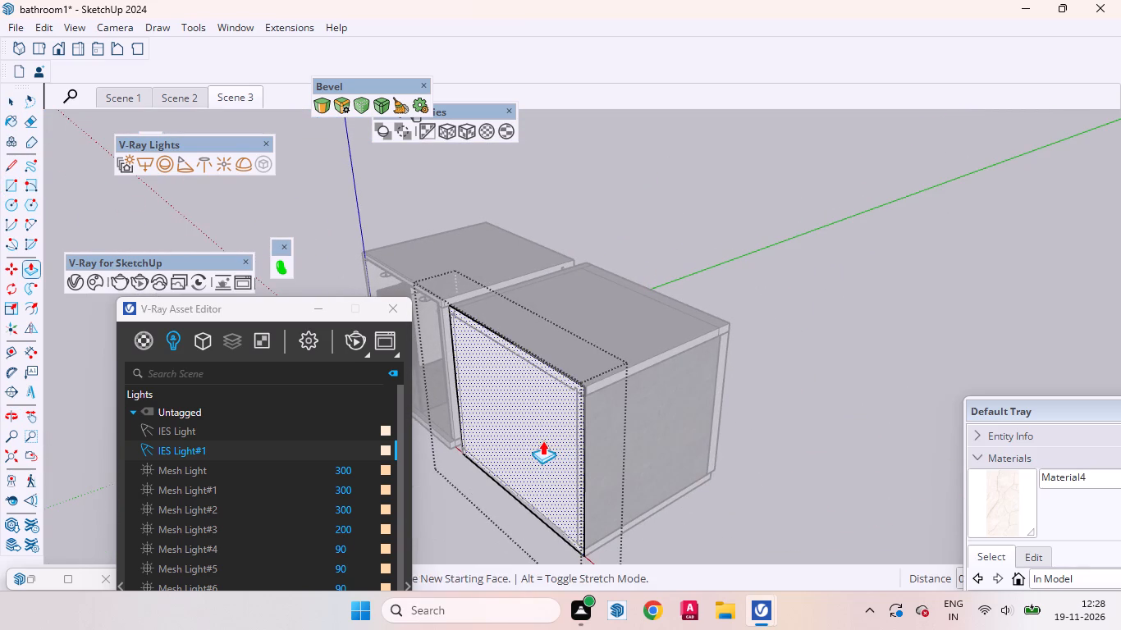
click(542, 441)
text(4.5)
key(Return)
key(space)
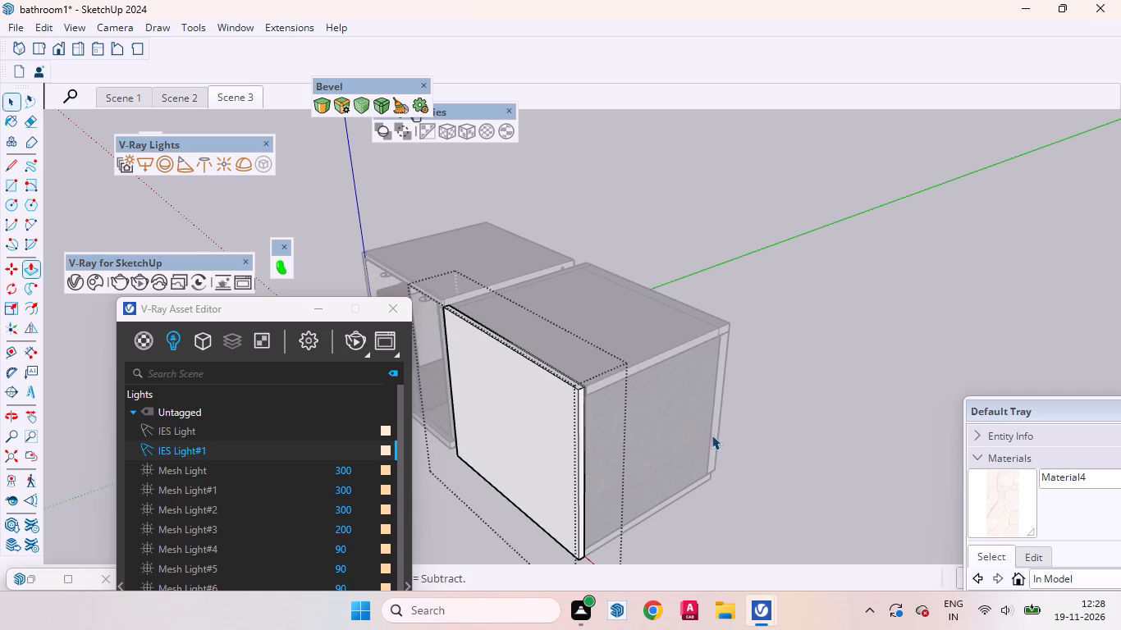
click(795, 423)
Check the closed-off bathroom from above and return to the Scene 3 view.
middle_drag(684, 365, 867, 542)
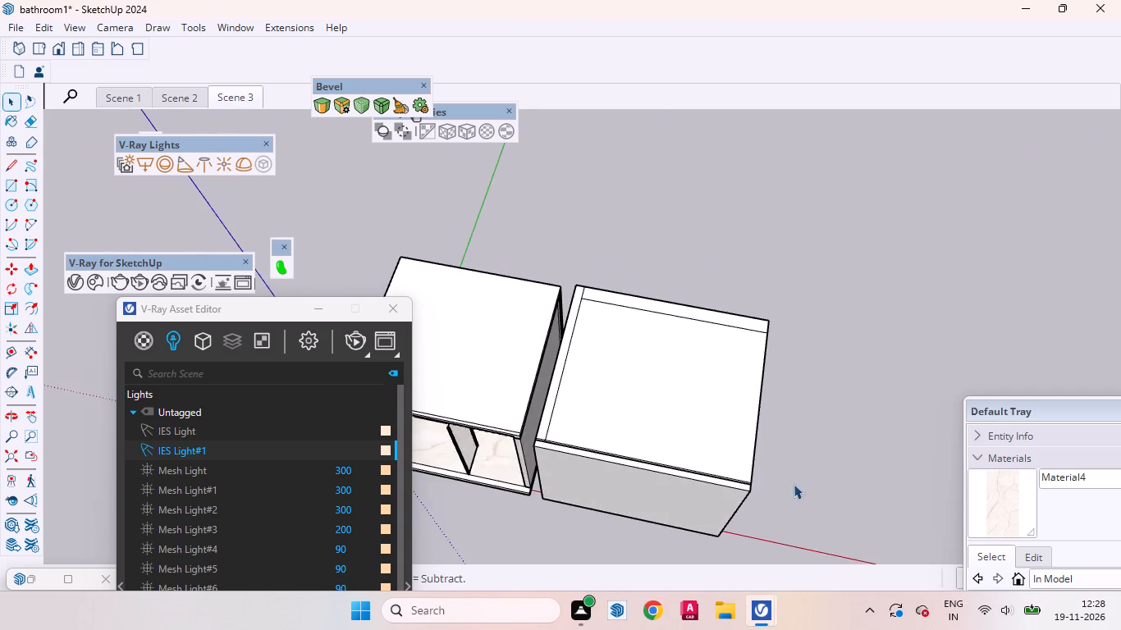
scroll(737, 469, up, 8)
scroll(643, 400, down, 12)
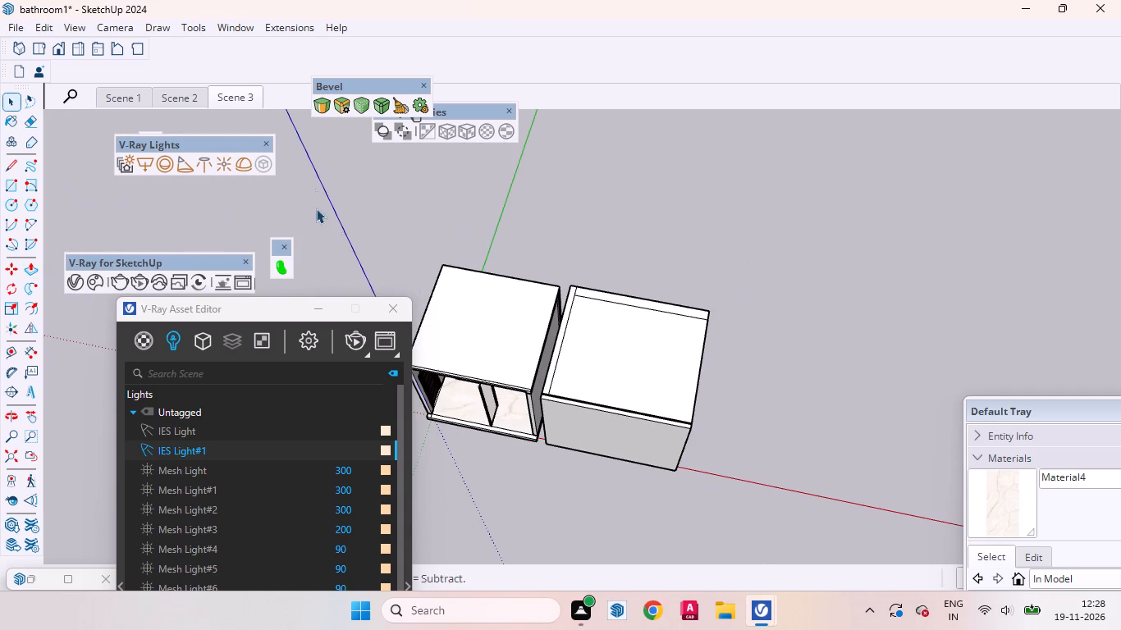
click(240, 91)
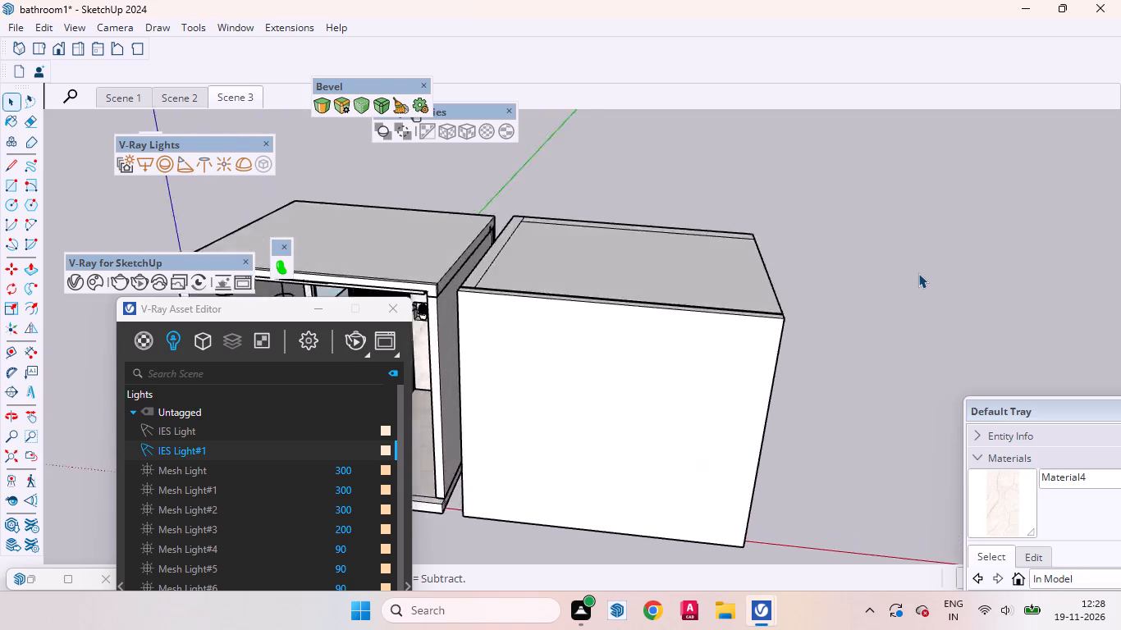
Hide the ceiling group over the Scene 3 bathroom.
scroll(851, 345, down, 10)
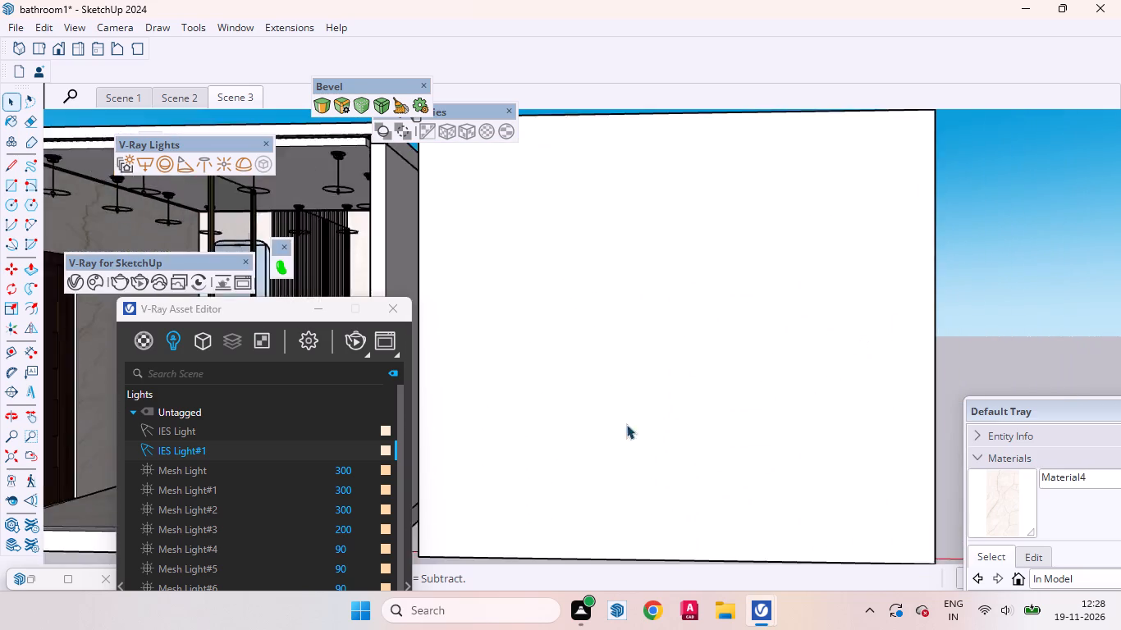
scroll(626, 424, down, 2)
middle_drag(758, 352, 686, 629)
click(629, 367)
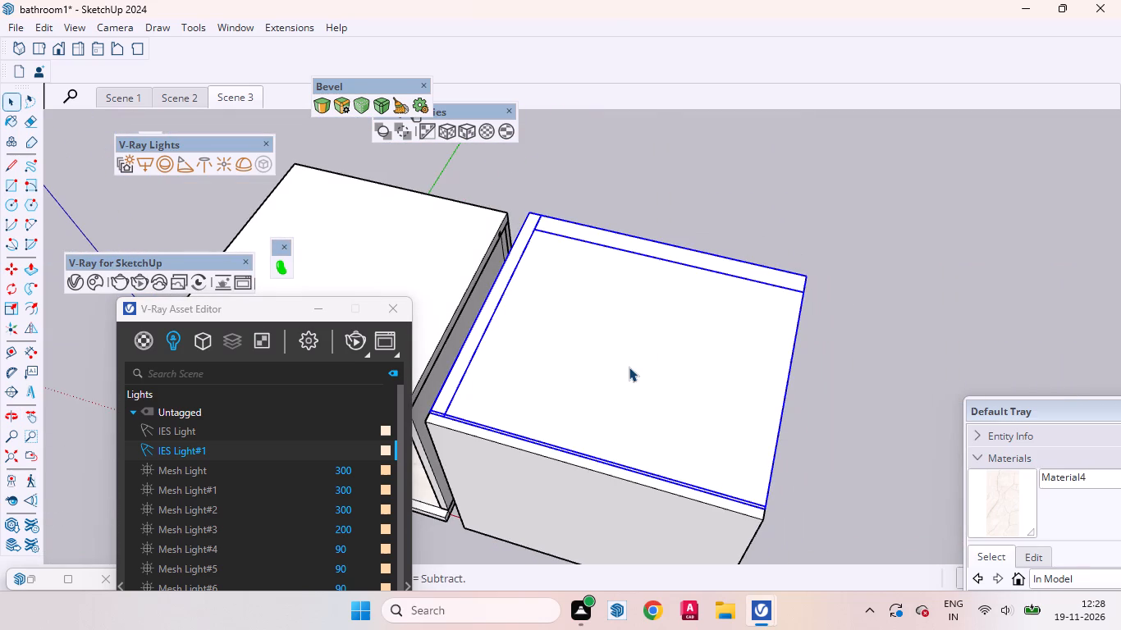
right_click(629, 367)
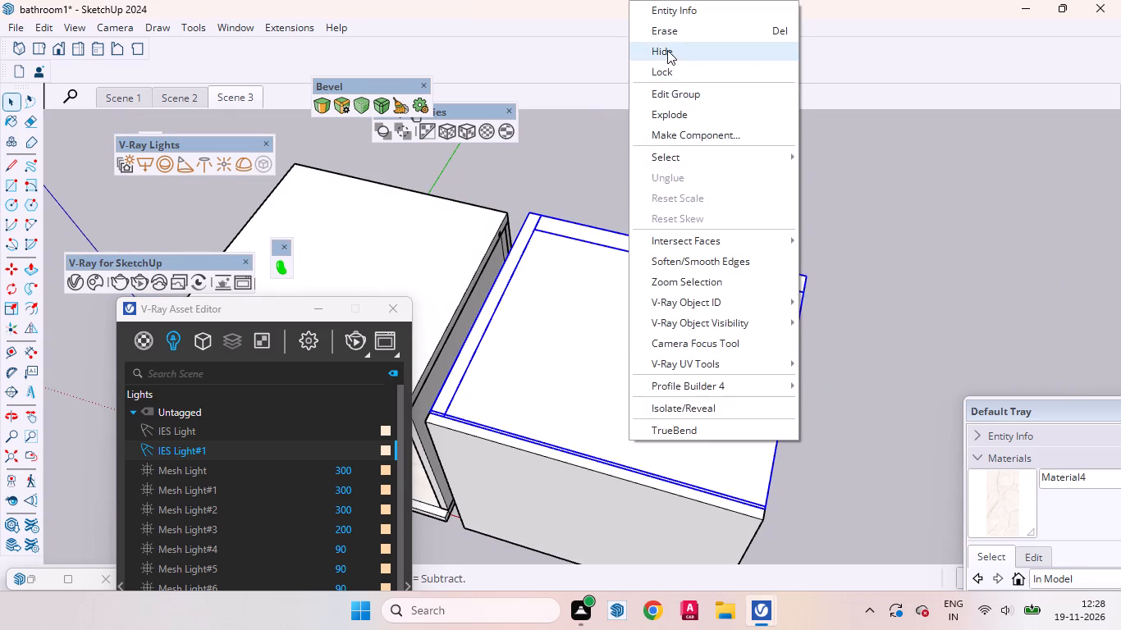
click(667, 50)
Examine the uncovered bathroom's layout and fixtures from the top and from several raised angles.
scroll(801, 322, down, 4)
middle_drag(699, 372, 888, 561)
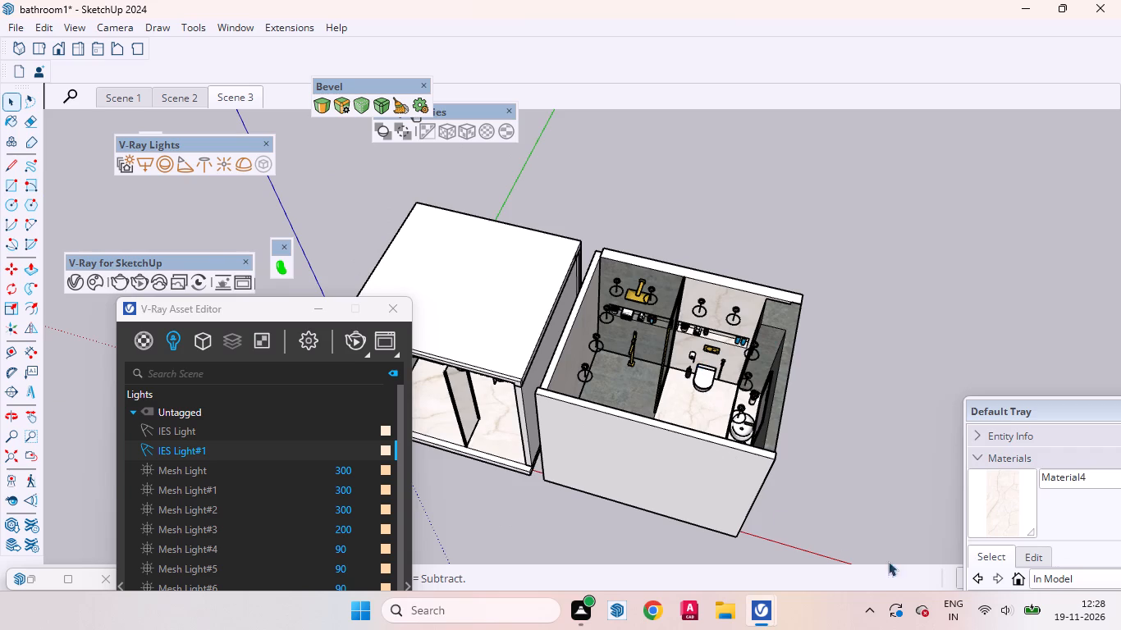
middle_drag(888, 561, 910, 533)
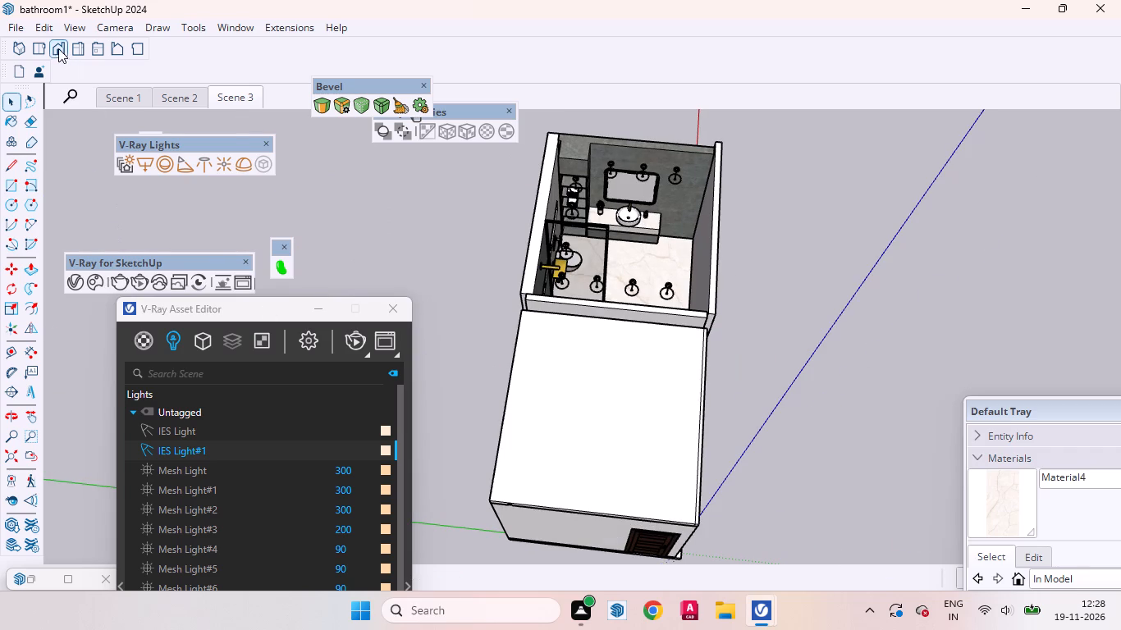
click(40, 48)
scroll(493, 432, down, 2)
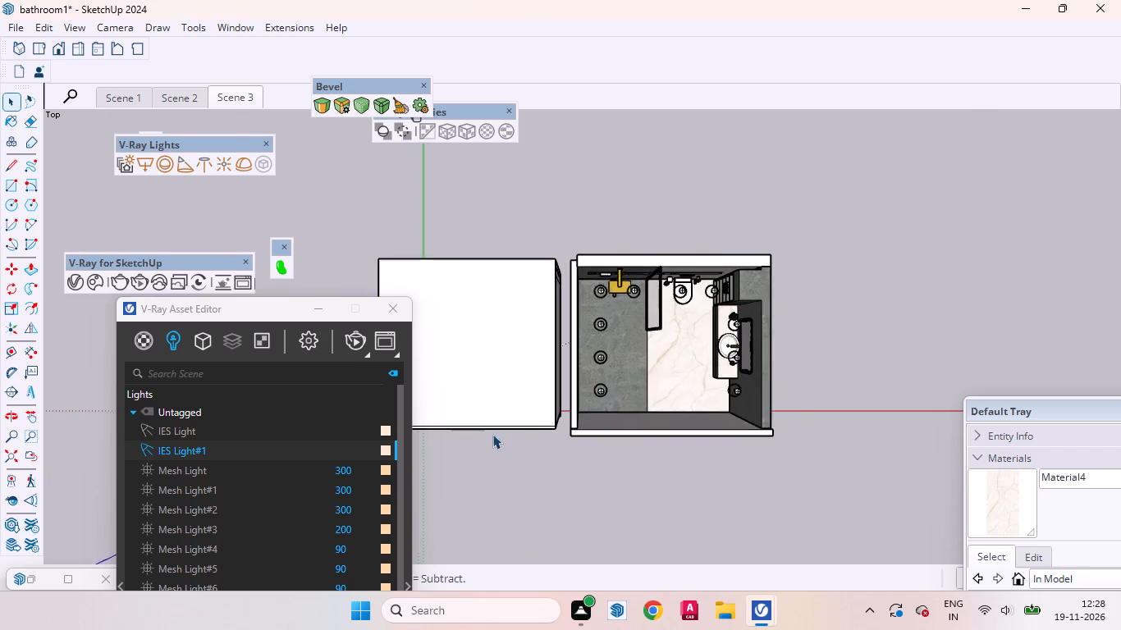
scroll(492, 434, down, 1)
scroll(657, 430, up, 6)
scroll(615, 371, down, 4)
middle_drag(617, 331, 423, 280)
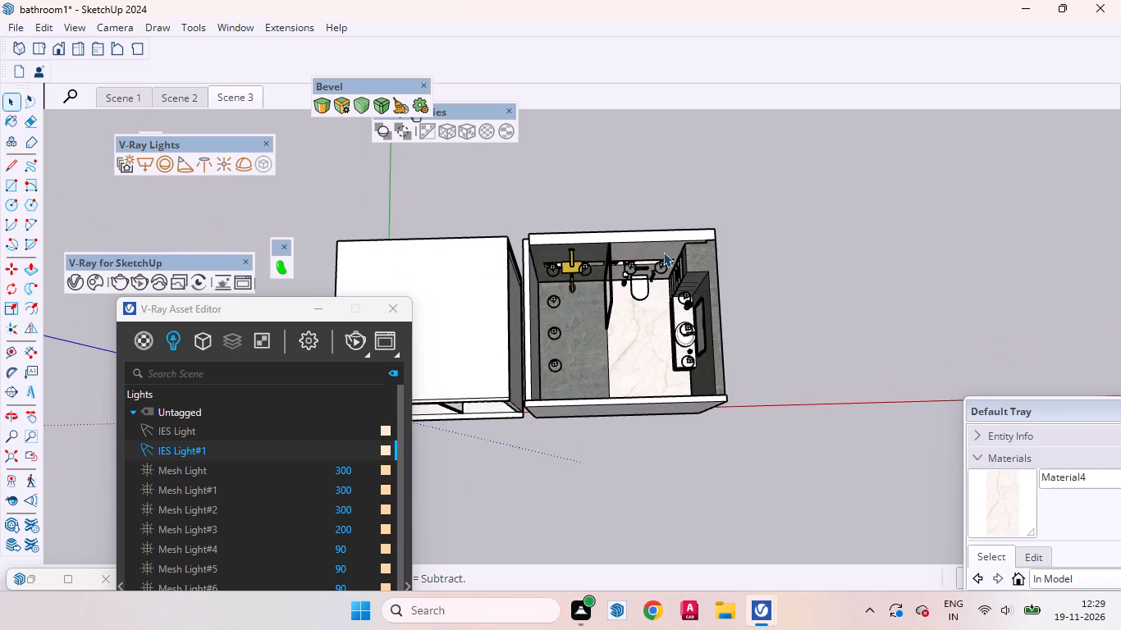
scroll(663, 254, down, 1)
scroll(663, 258, up, 1)
scroll(663, 262, down, 2)
middle_drag(658, 346, 322, 171)
scroll(614, 272, up, 8)
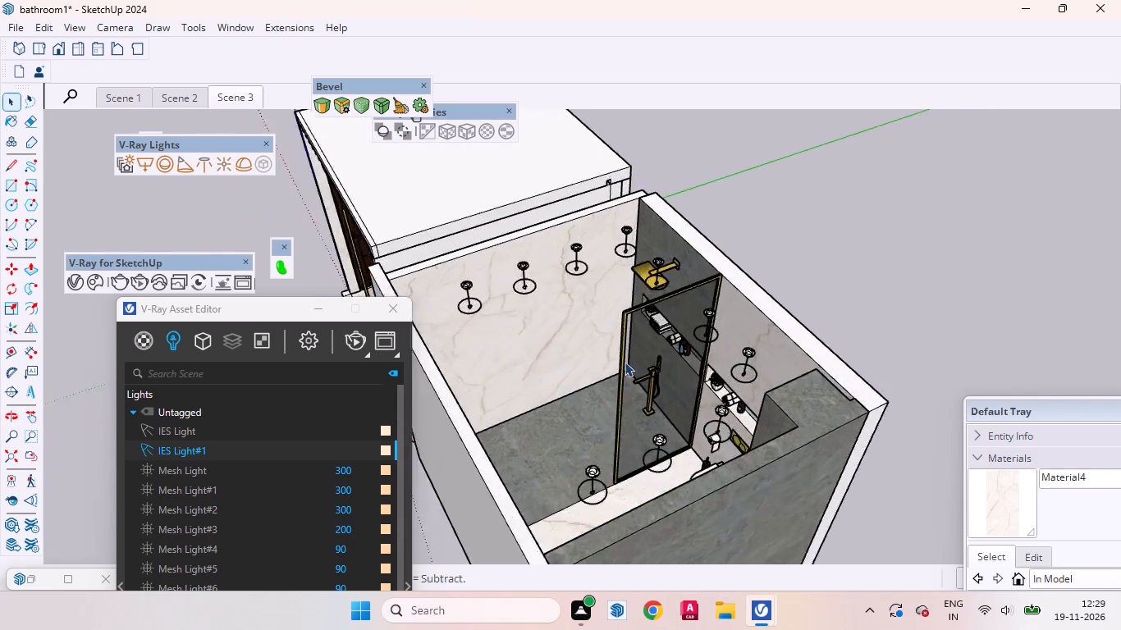
scroll(625, 362, up, 5)
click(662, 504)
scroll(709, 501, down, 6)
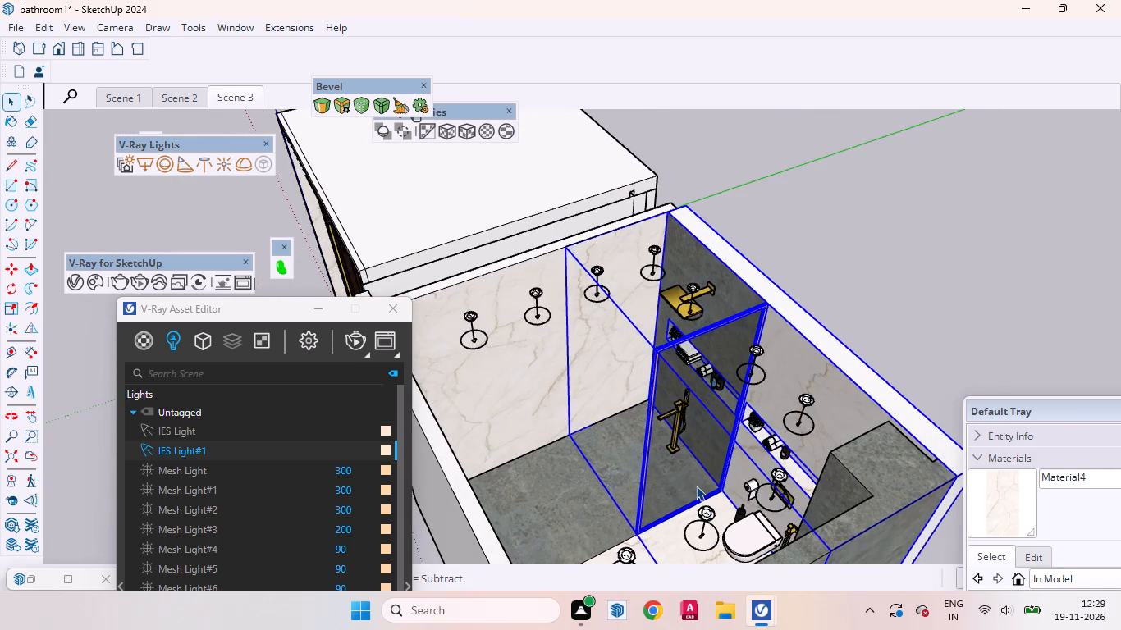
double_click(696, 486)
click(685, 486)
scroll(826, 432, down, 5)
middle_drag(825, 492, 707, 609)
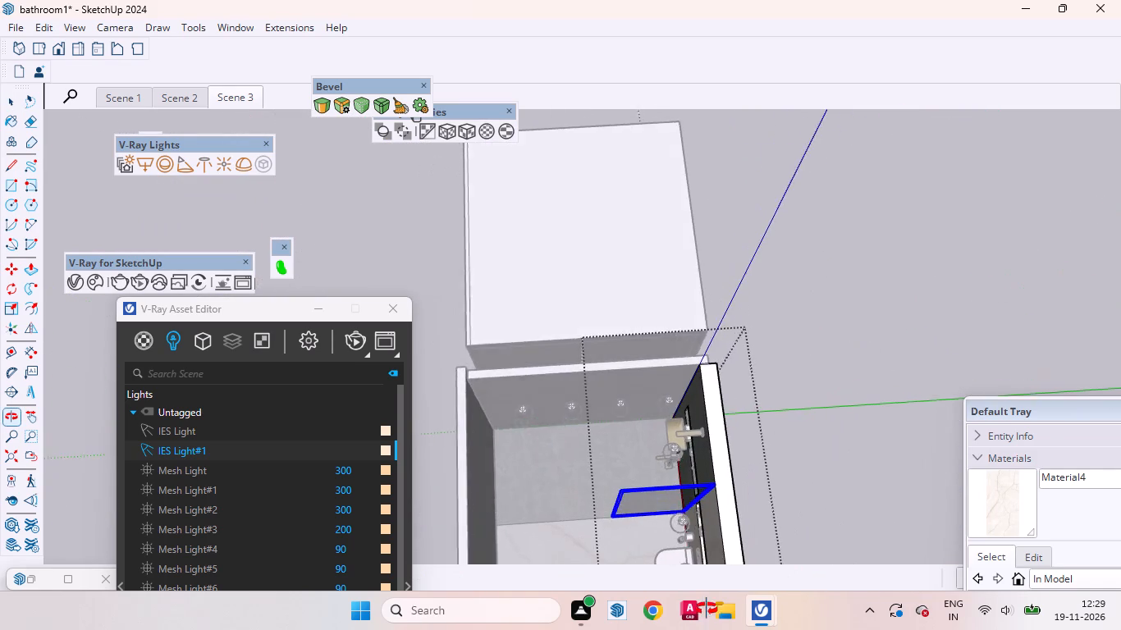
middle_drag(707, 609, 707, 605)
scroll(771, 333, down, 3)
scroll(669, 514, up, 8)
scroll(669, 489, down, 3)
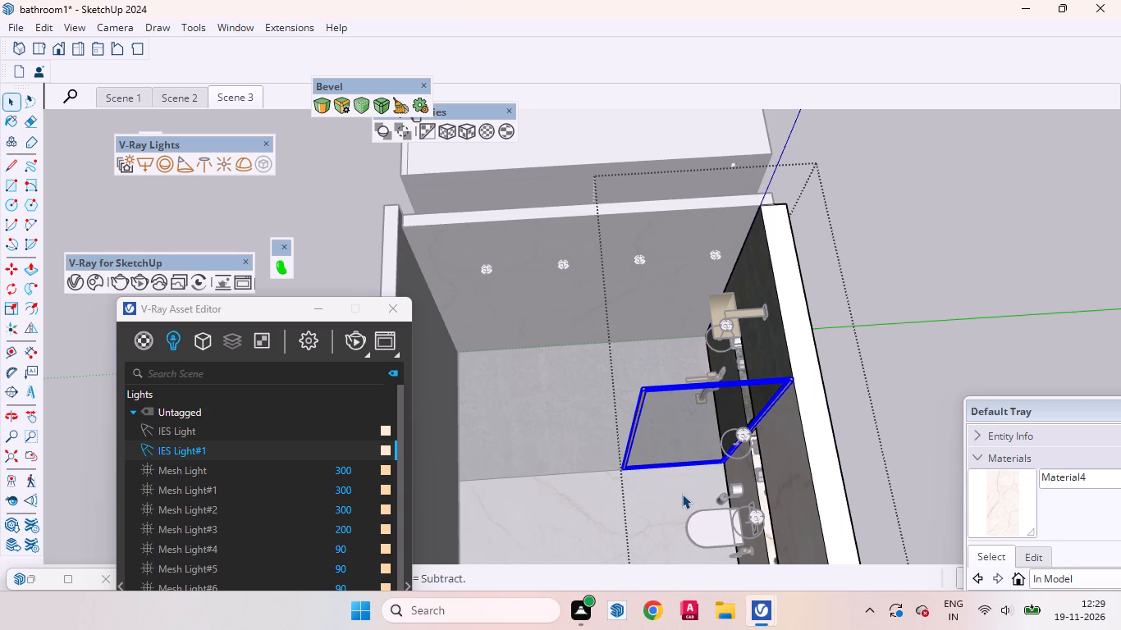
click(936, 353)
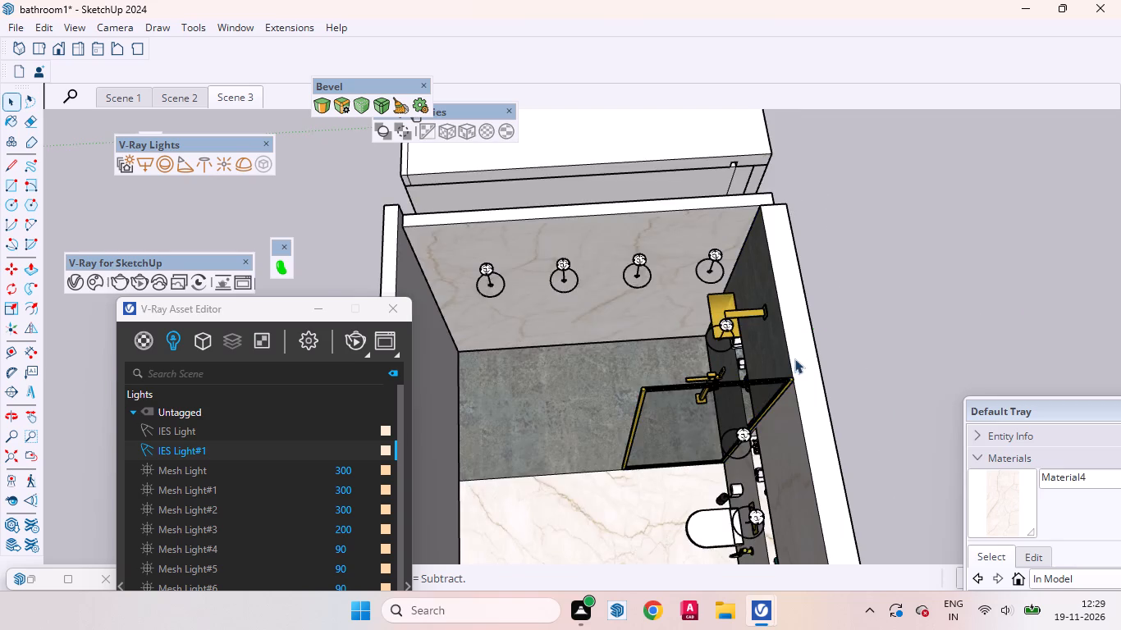
In top view, position the camera just inside the new front wall, aimed at the toilet wall, with an eye height of 4'.
middle_drag(794, 359, 1102, 372)
scroll(849, 401, down, 6)
middle_drag(744, 438, 847, 495)
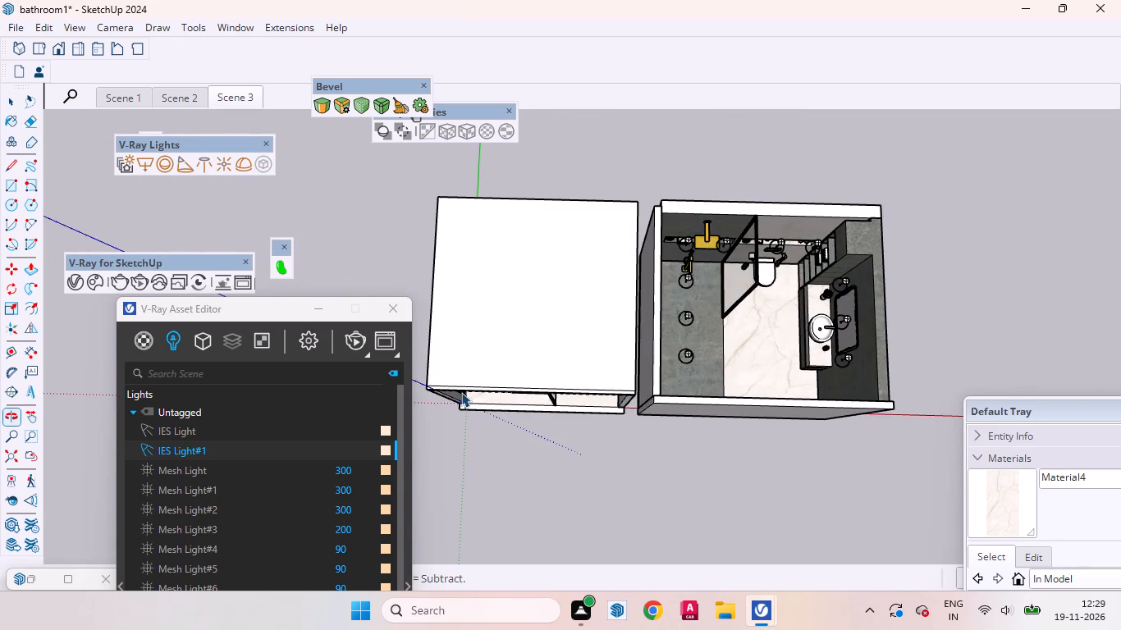
scroll(401, 386, down, 3)
click(34, 41)
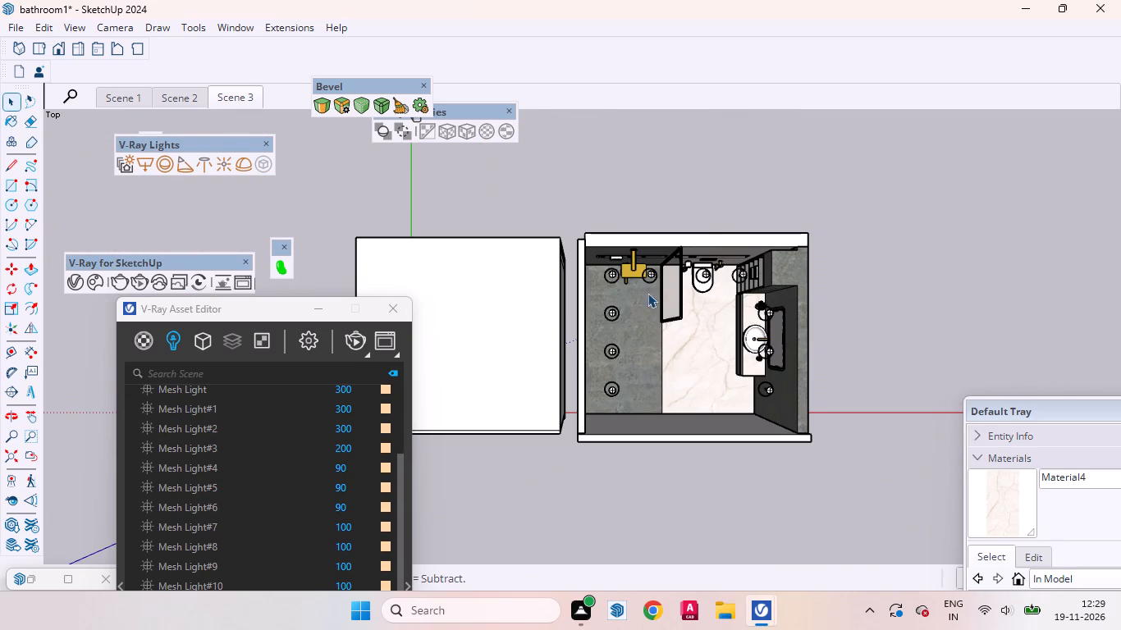
scroll(890, 385, up, 2)
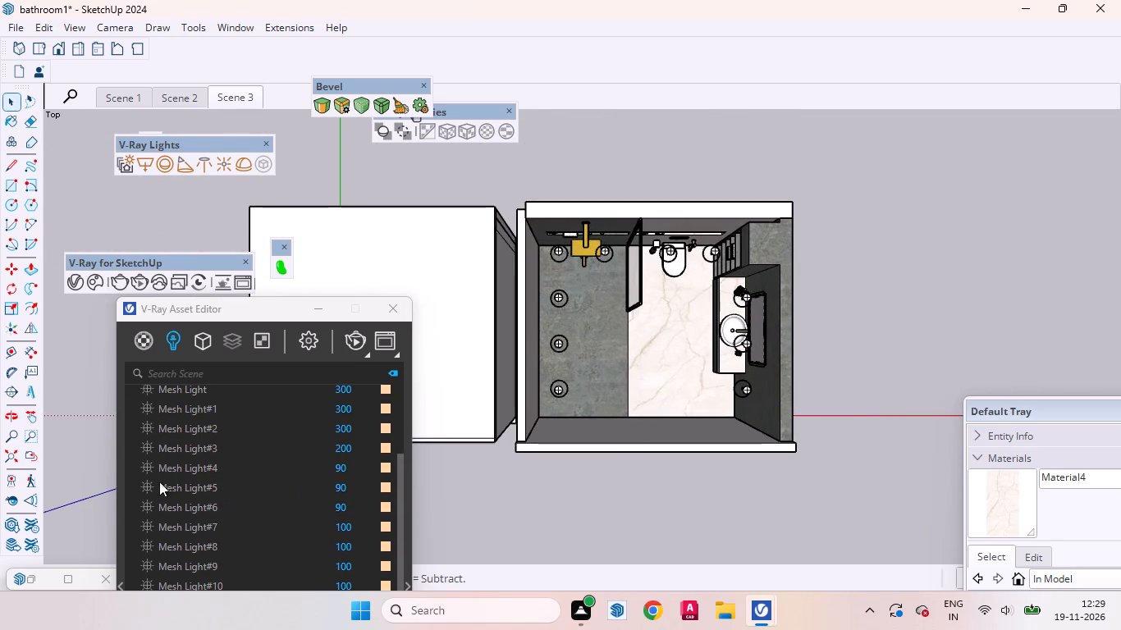
click(6, 474)
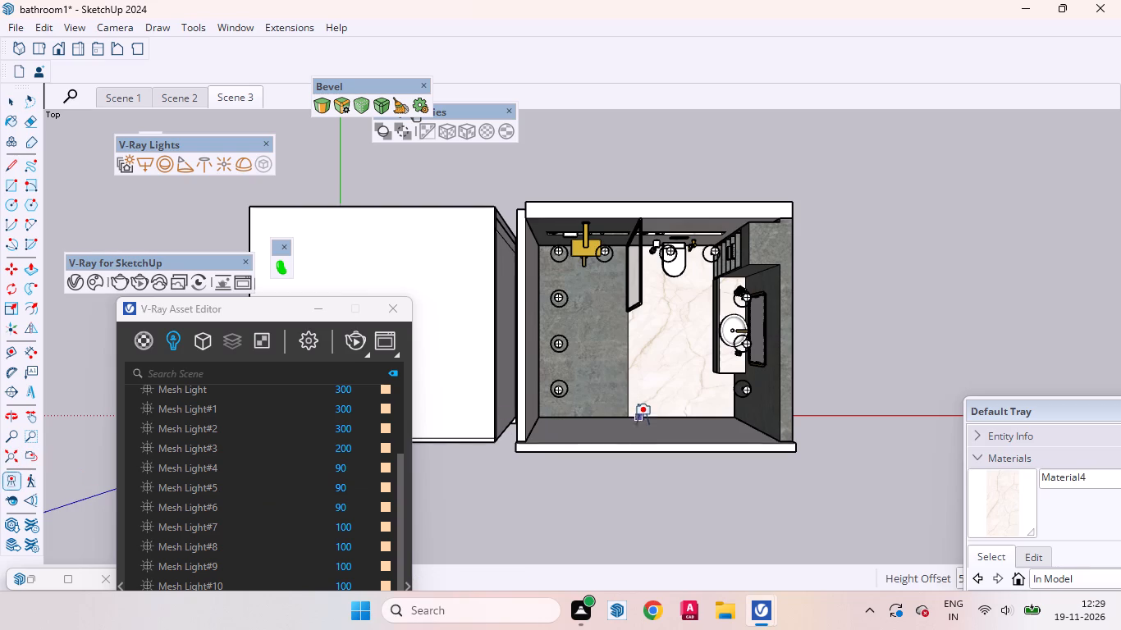
drag(642, 413, 644, 396)
drag(644, 396, 644, 392)
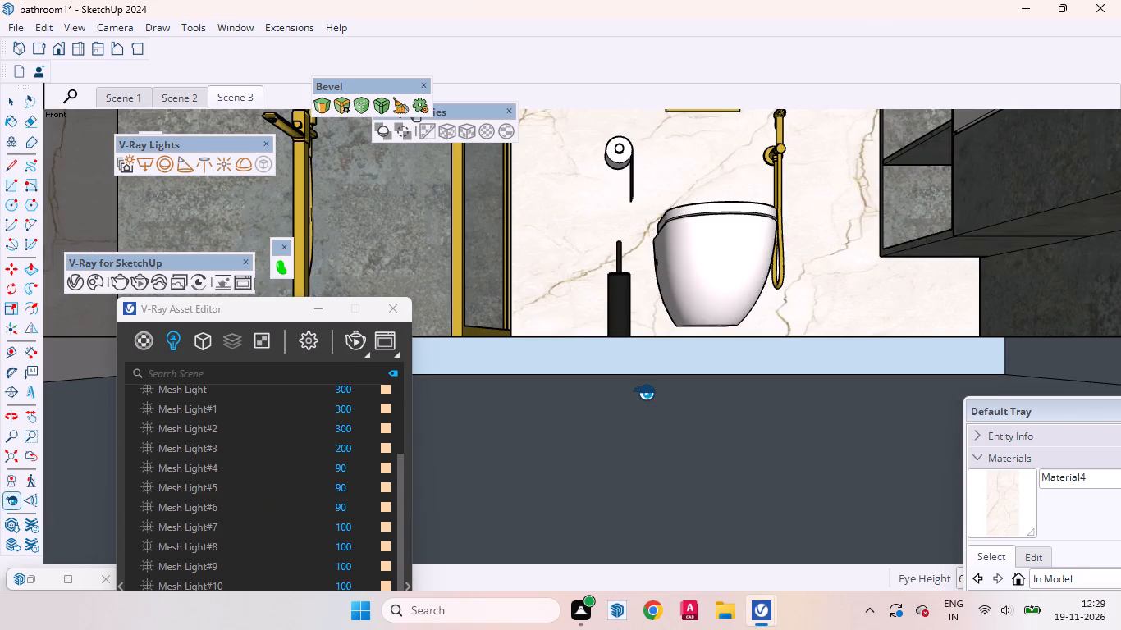
text(4')
key(Return)
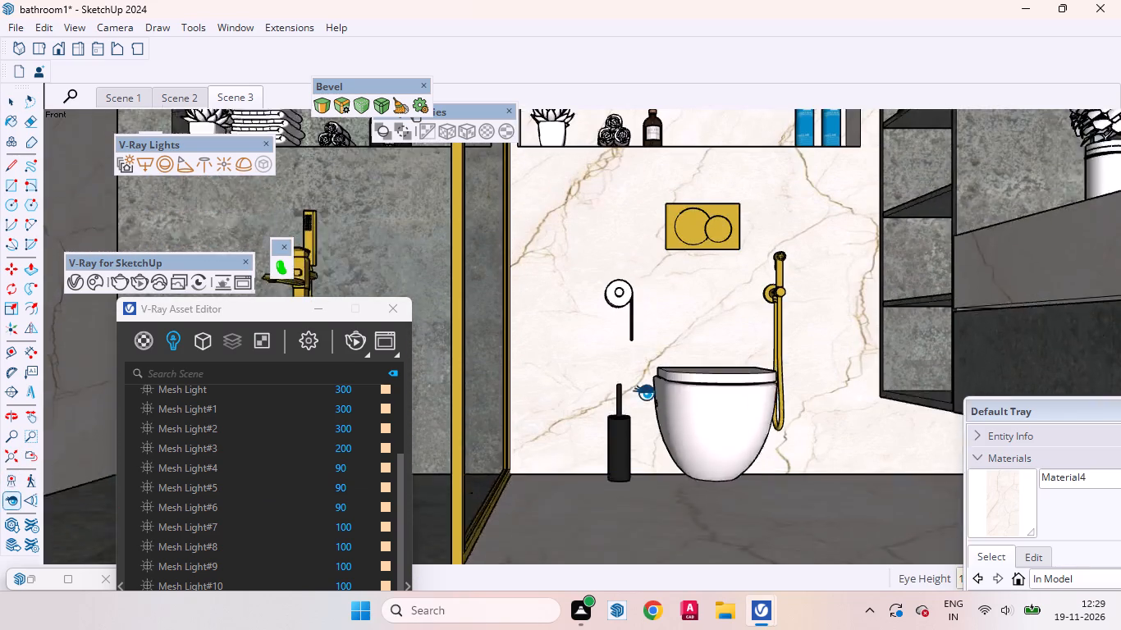
key(space)
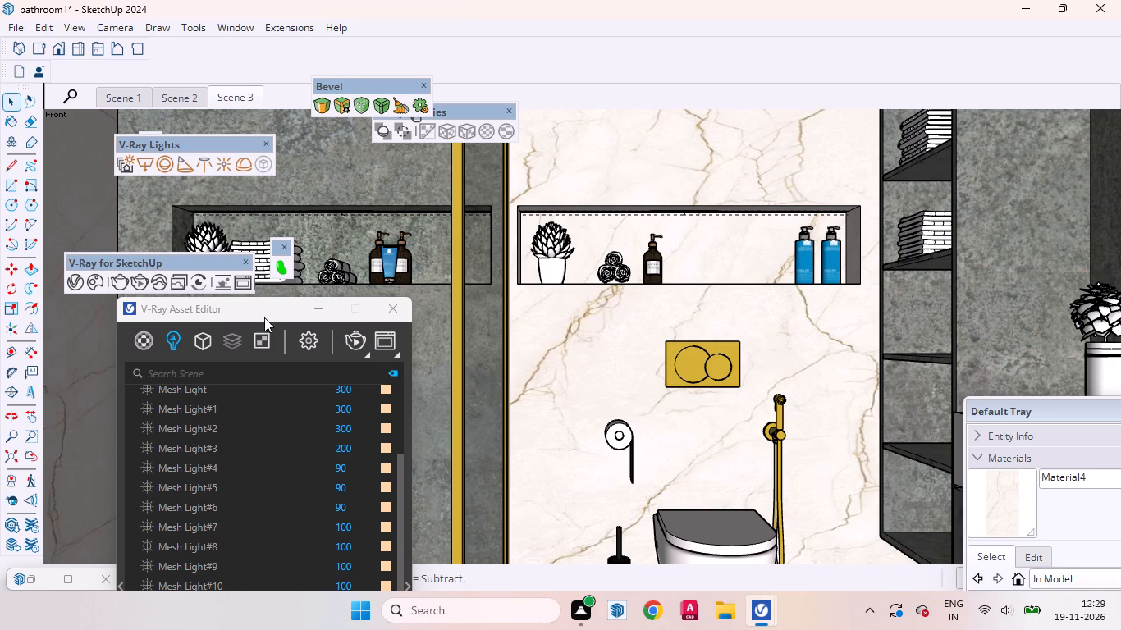
Set the camera's field of view to 60 and move the floating windows clear of the toilet and basin.
drag(263, 317, 422, 353)
drag(1068, 413, 909, 420)
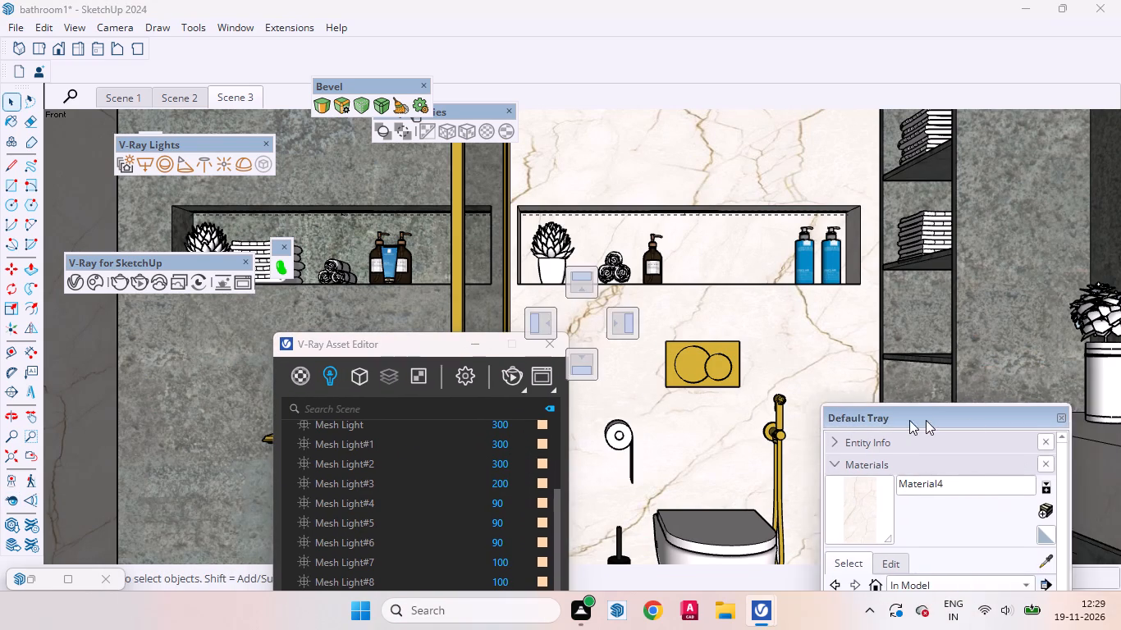
drag(909, 420, 771, 407)
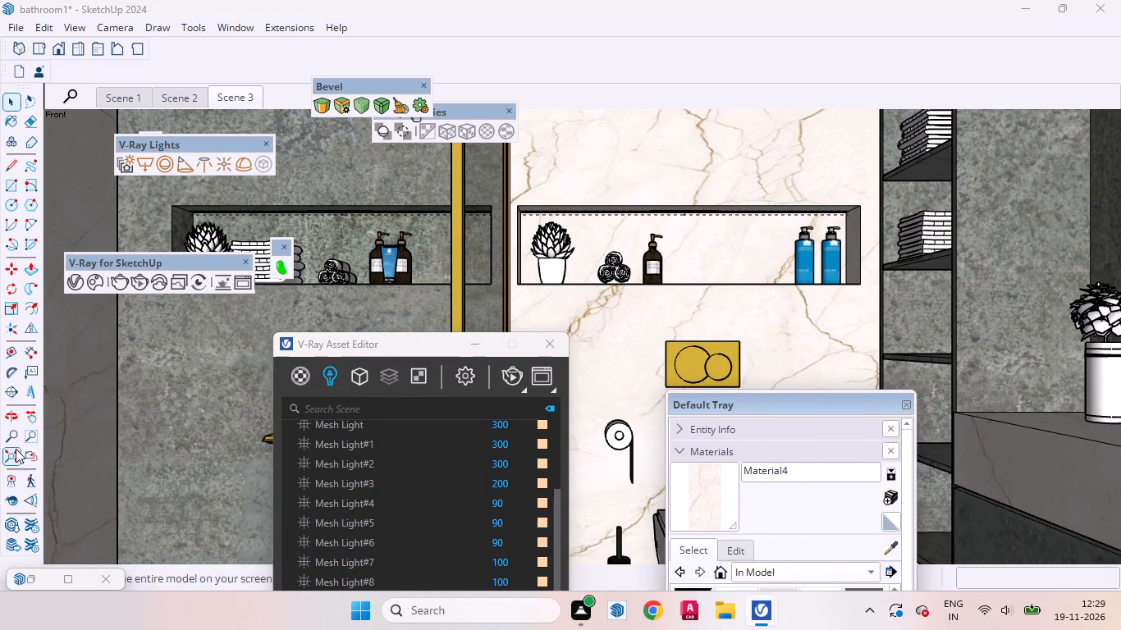
click(14, 441)
text(60)
key(Return)
key(space)
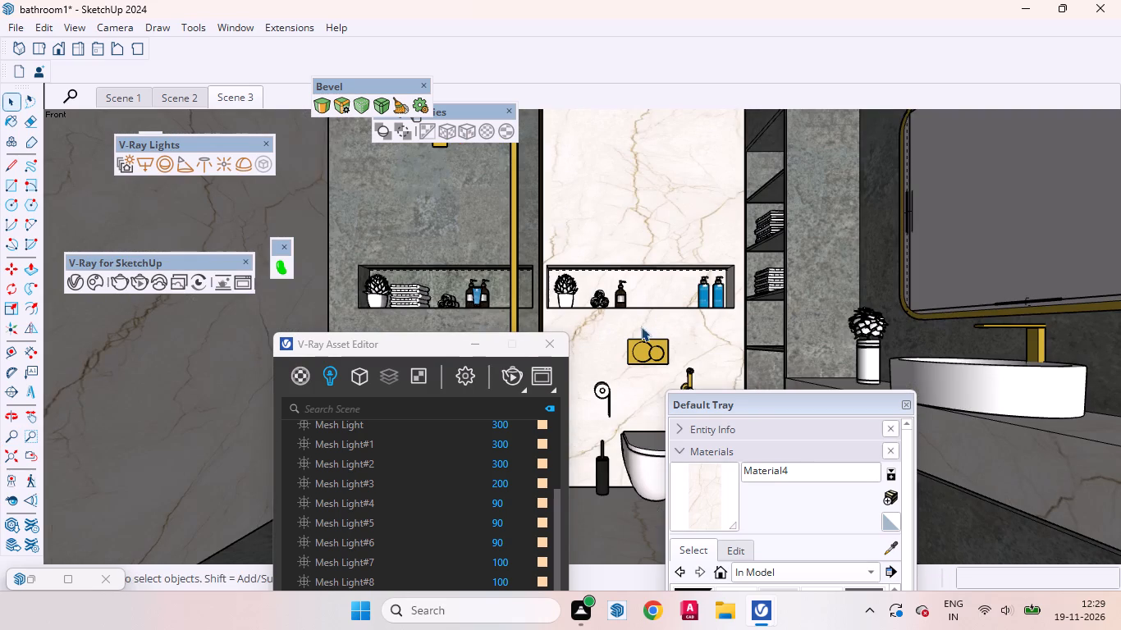
drag(437, 345, 266, 399)
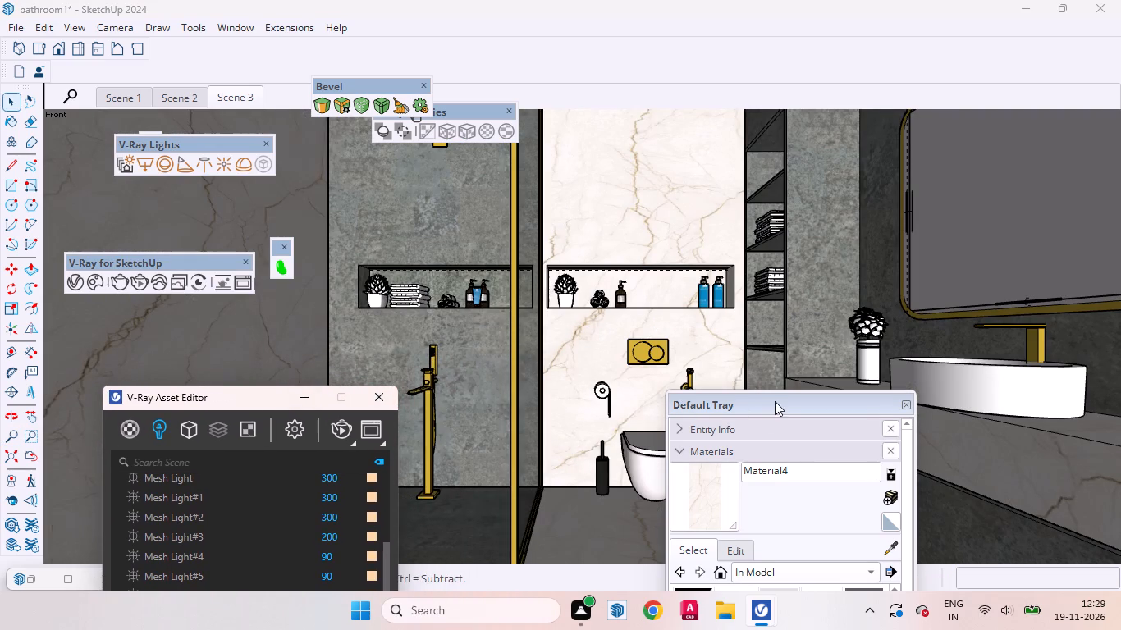
drag(775, 401, 381, 431)
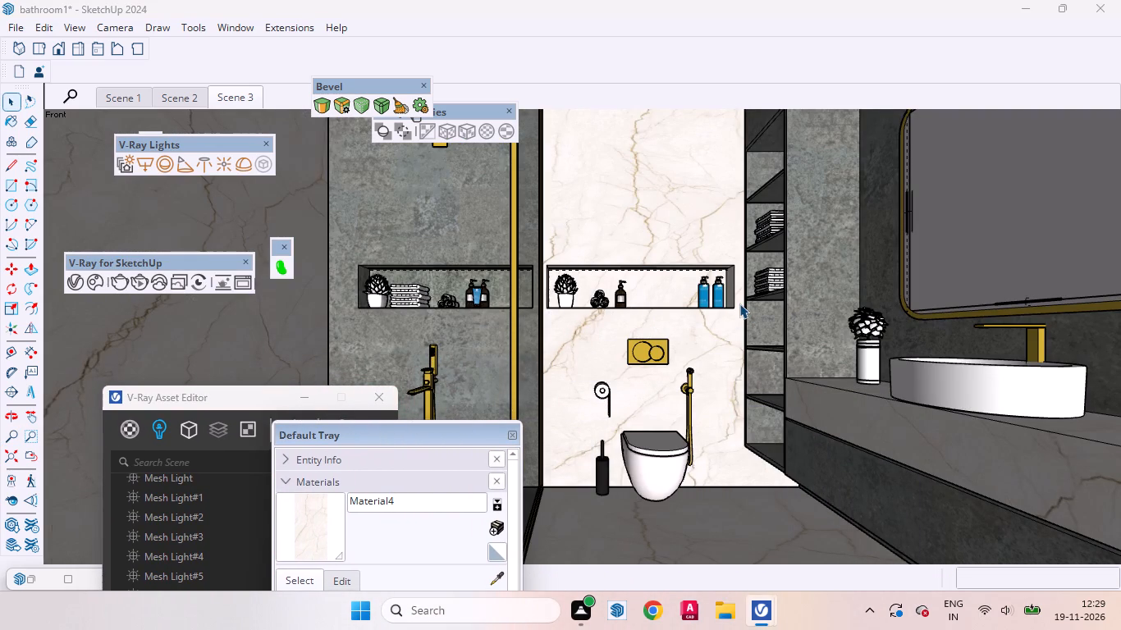
Pan the interior view to frame the shower head and ceiling lights together with the toilet and basin.
right_click(231, 94)
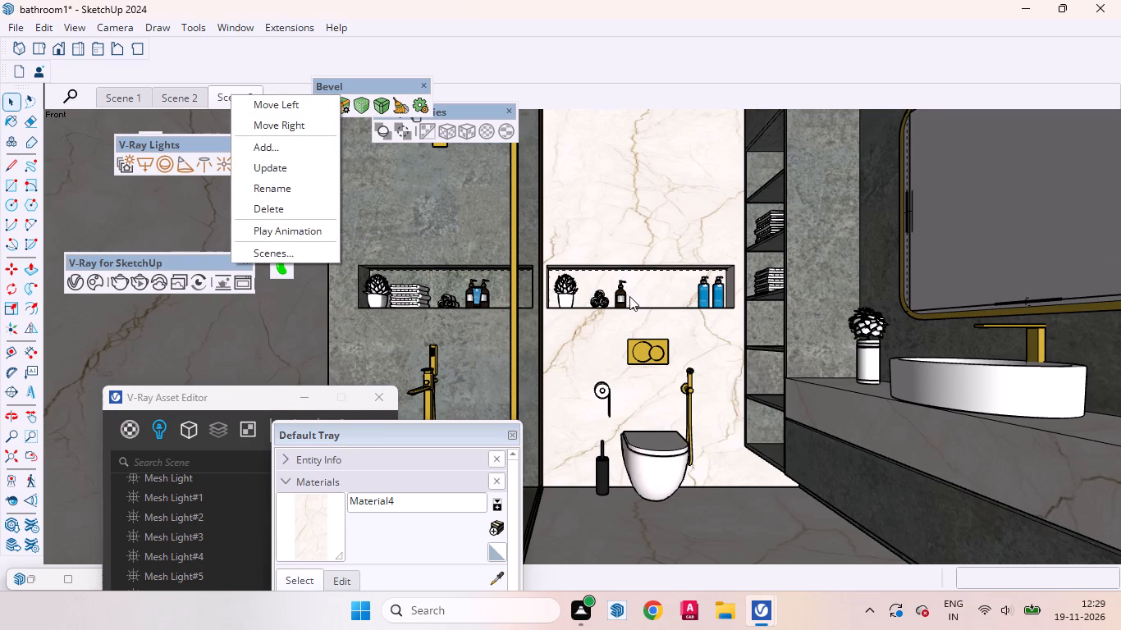
click(30, 409)
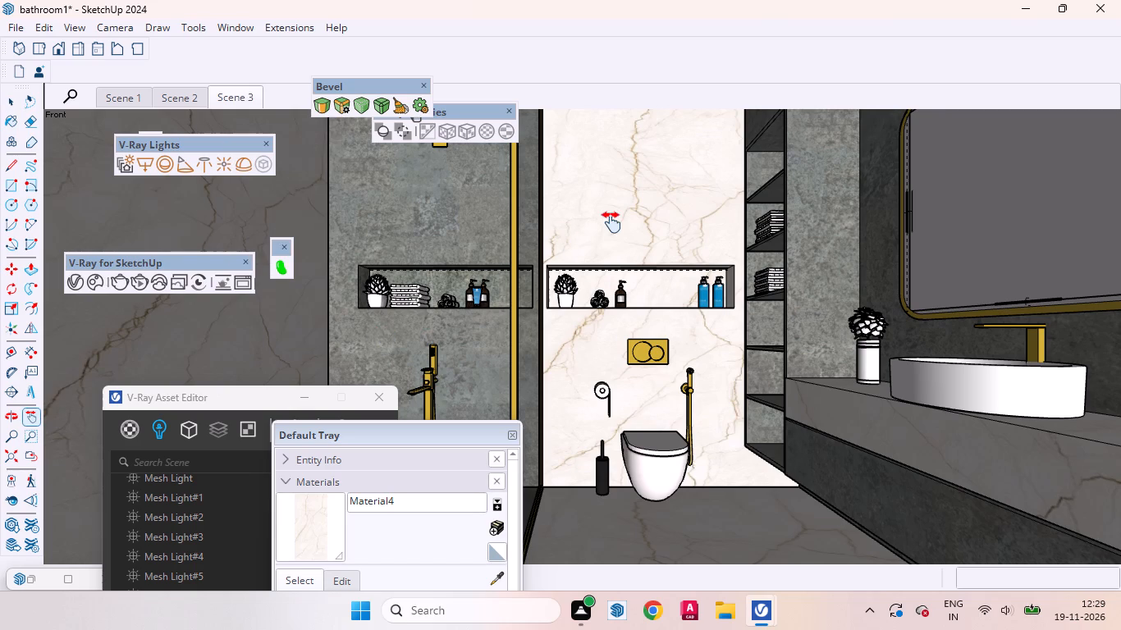
drag(611, 222, 613, 255)
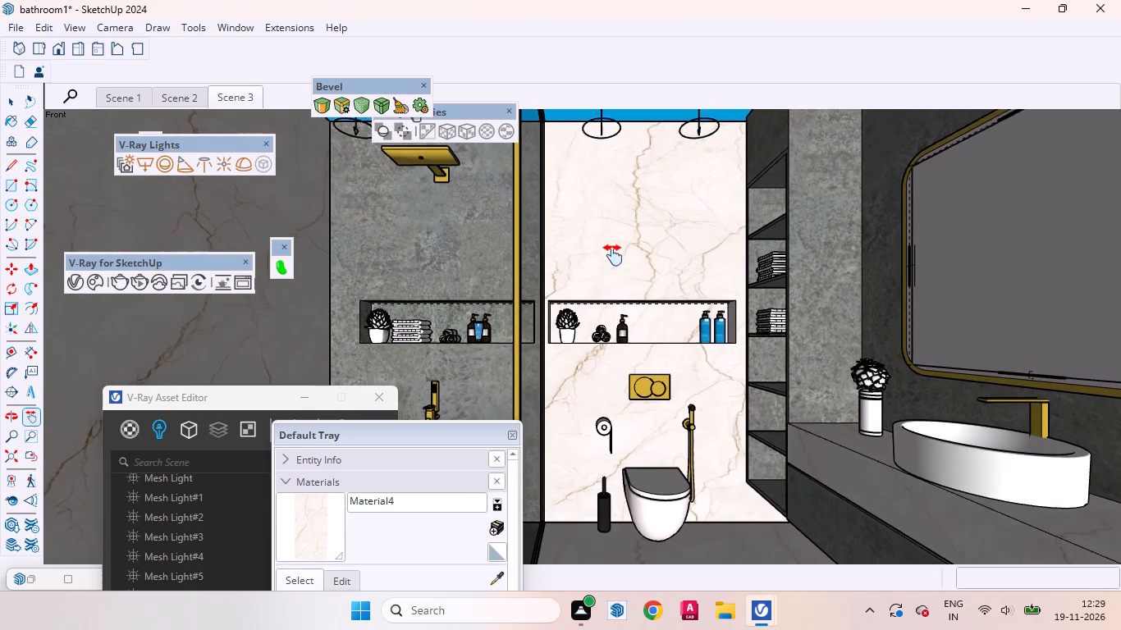
drag(613, 255, 615, 247)
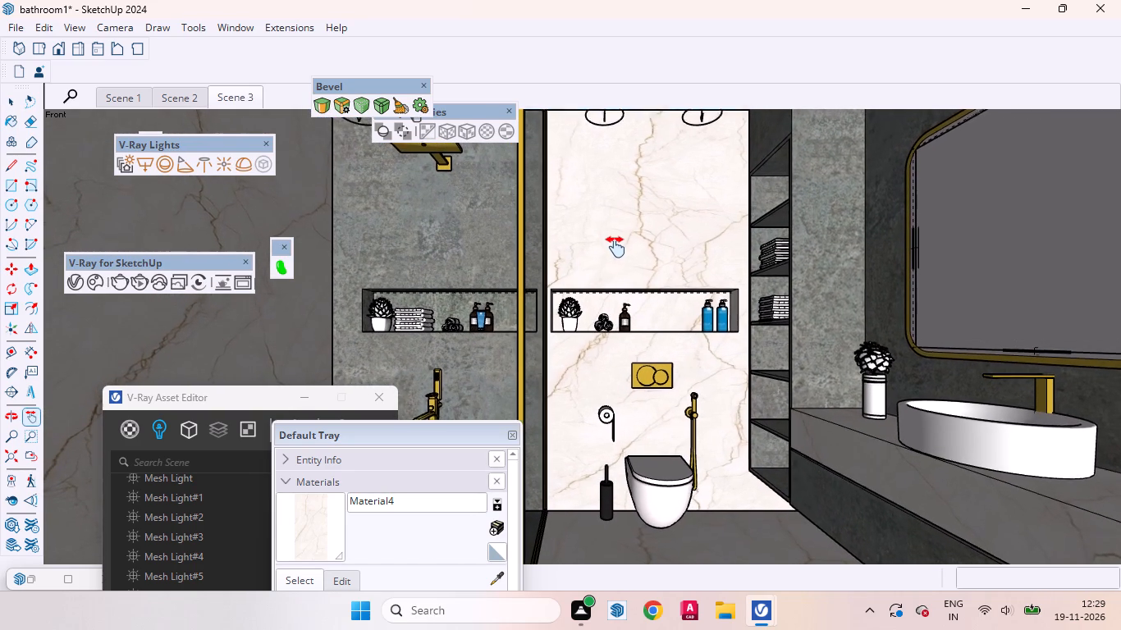
drag(615, 247, 615, 252)
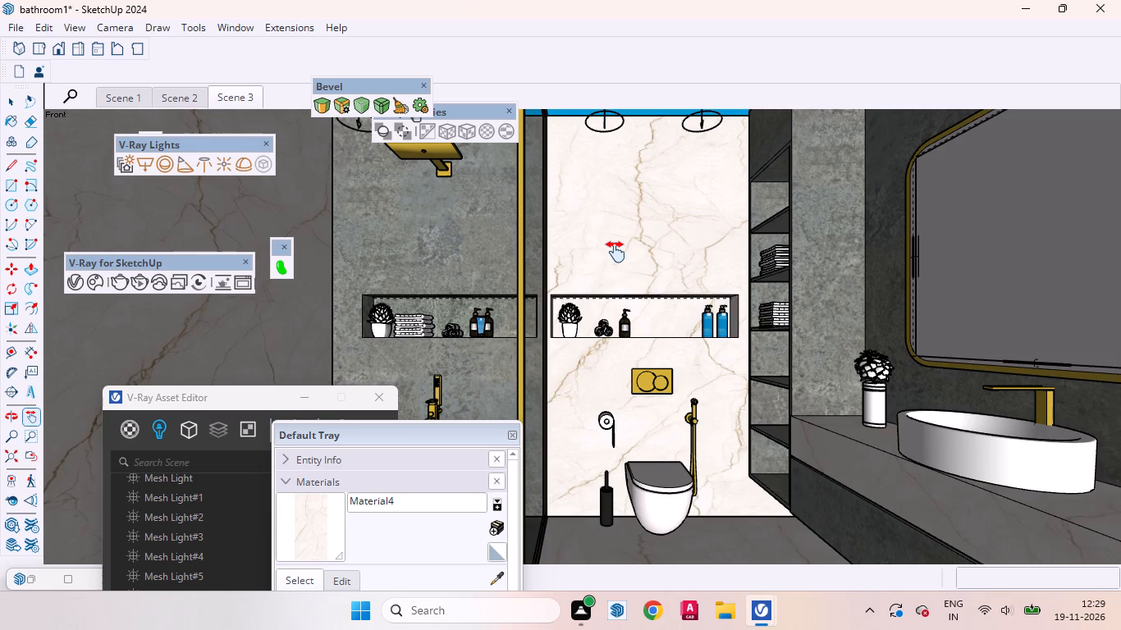
drag(615, 252, 615, 259)
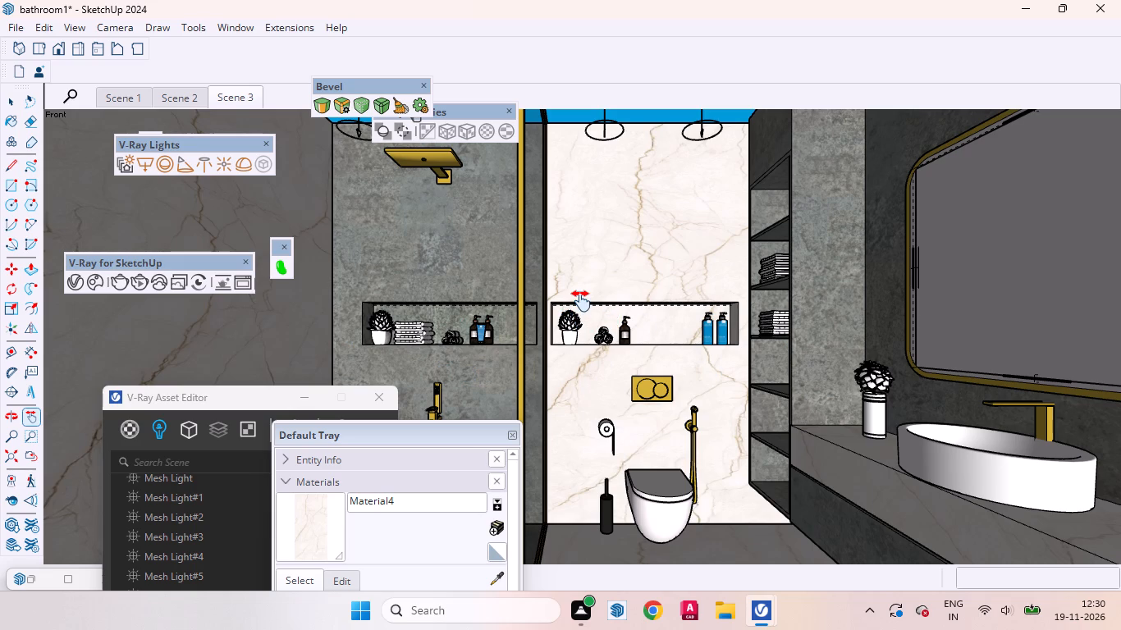
click(11, 99)
Unhide the last hidden object, the bathroom's ceiling group.
click(38, 25)
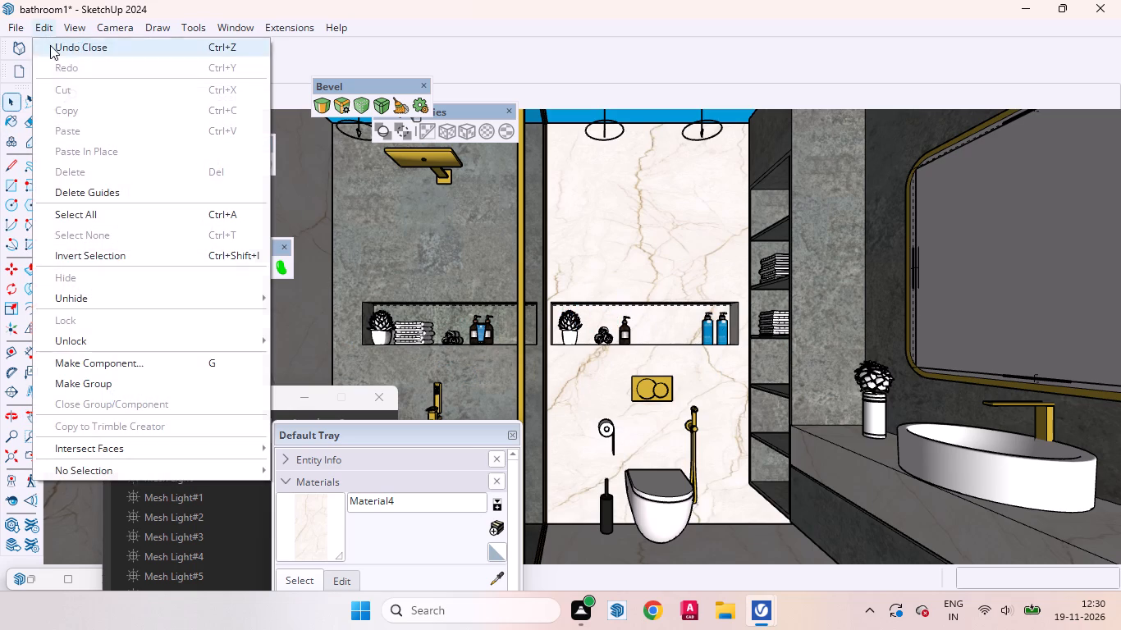
click(324, 323)
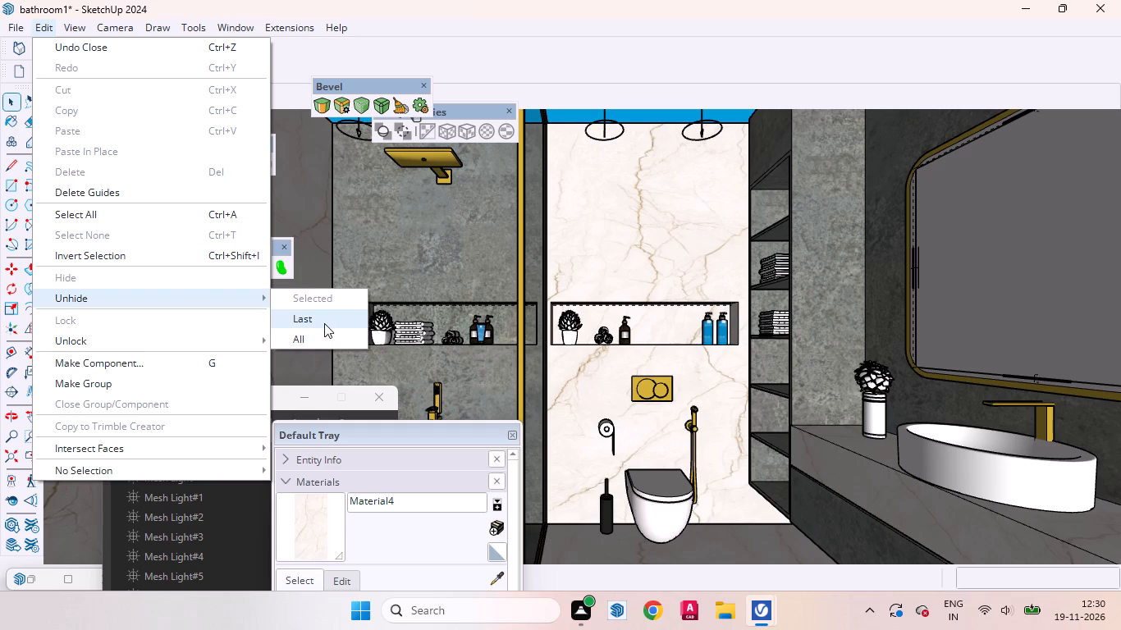
Update Scene 3 with the new interior camera view.
right_click(241, 96)
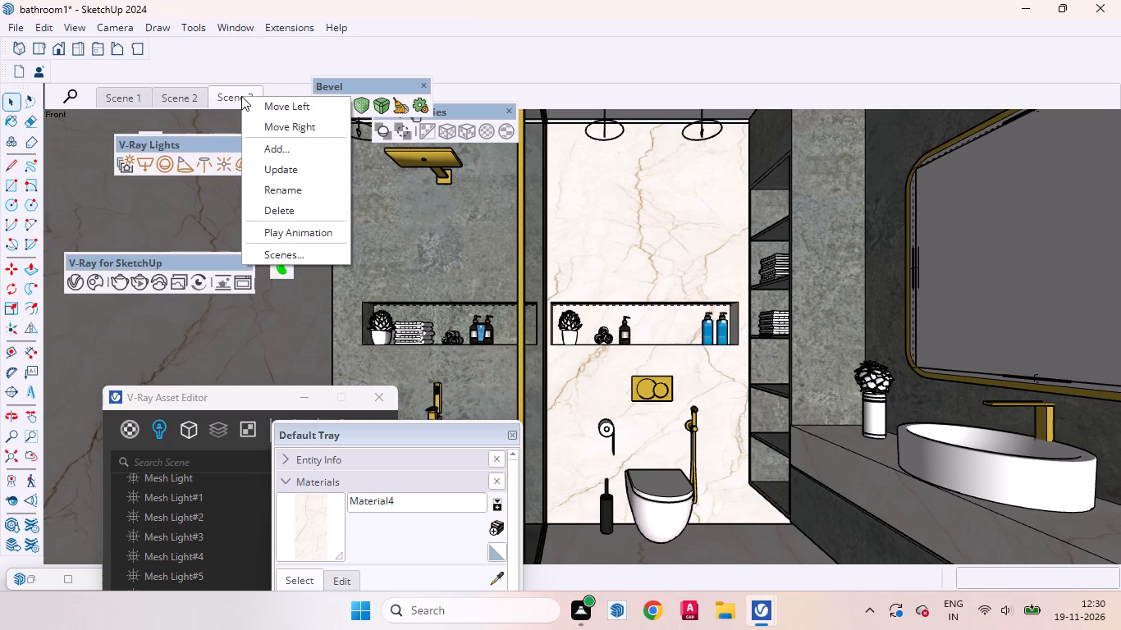
click(286, 174)
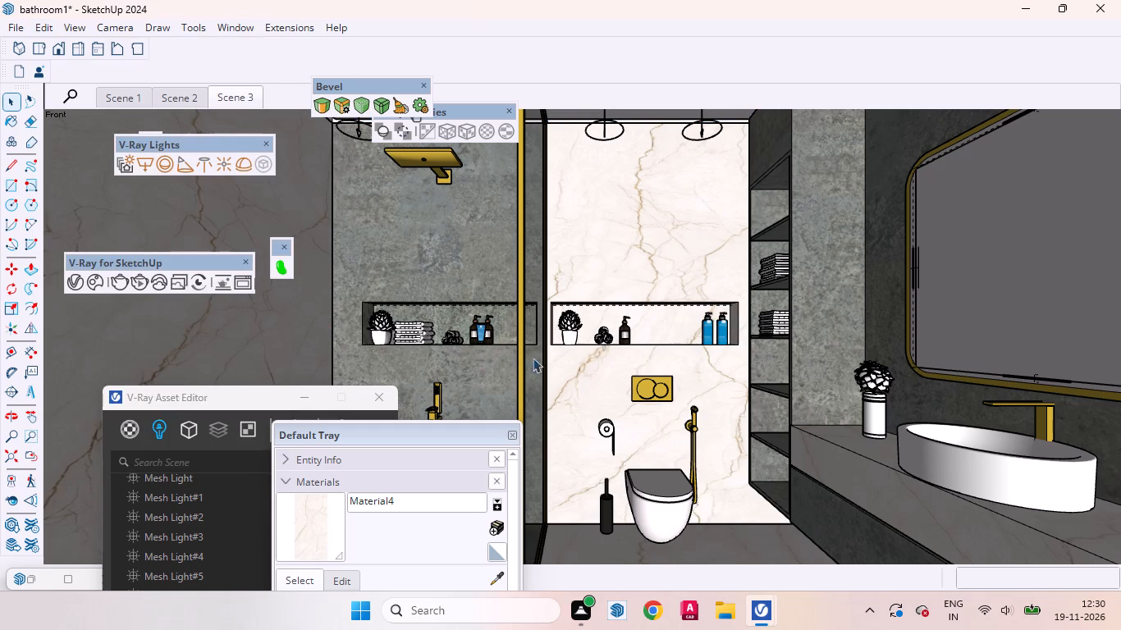
Move the floating Default Tray down so it clears the toilet, basin and shower wall in the Scene 3 view.
drag(412, 435, 222, 403)
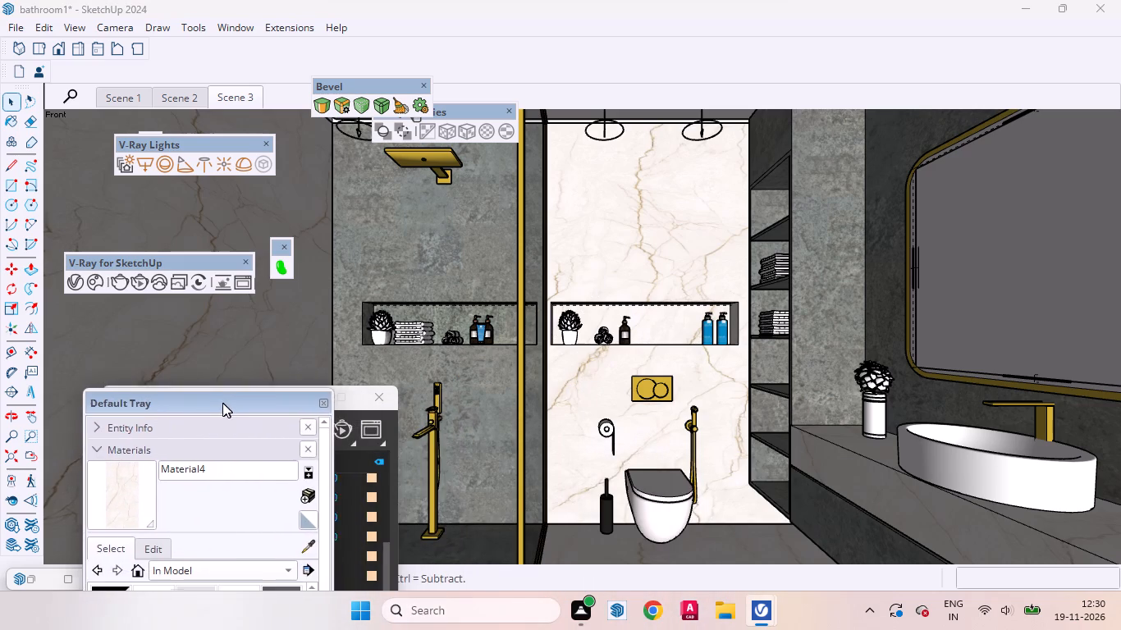
drag(222, 403, 271, 372)
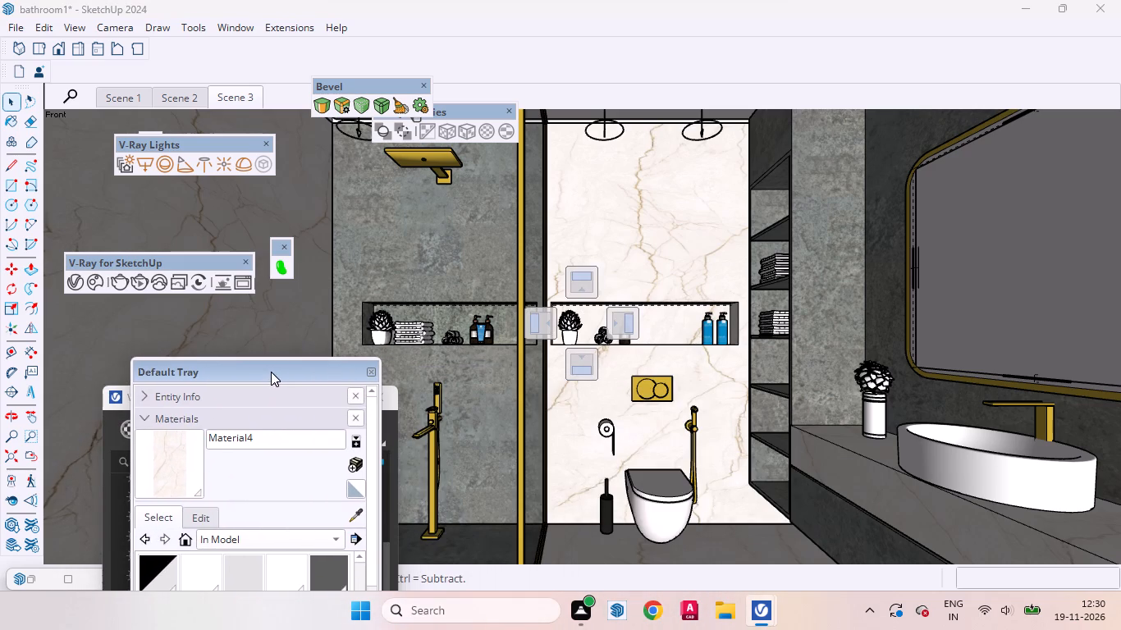
drag(271, 372, 271, 371)
drag(247, 364, 706, 381)
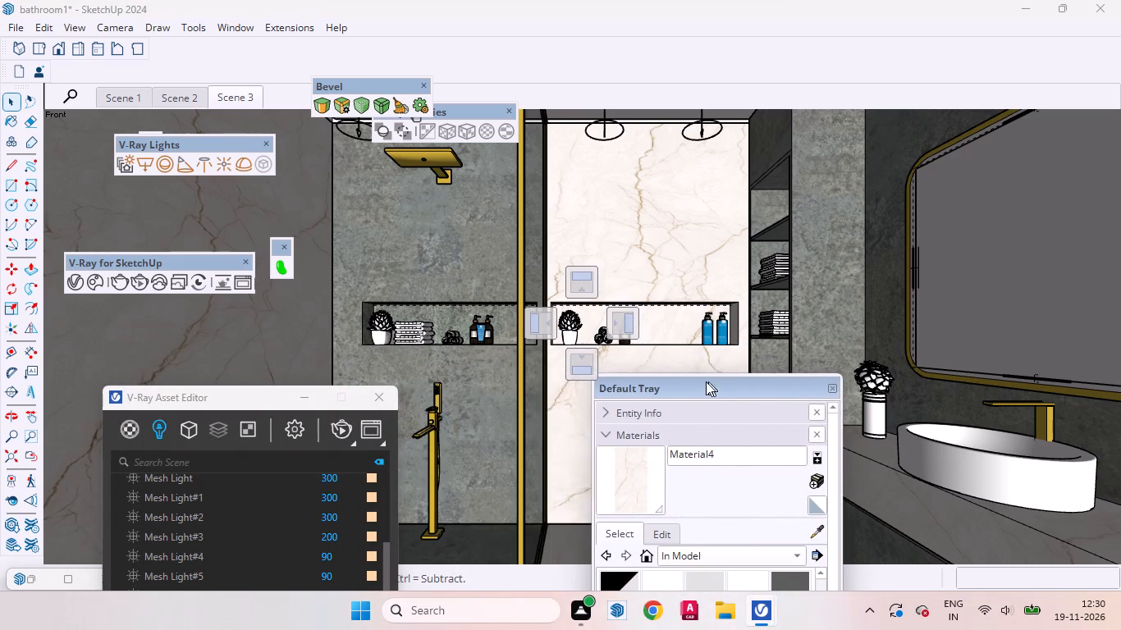
drag(706, 381, 571, 312)
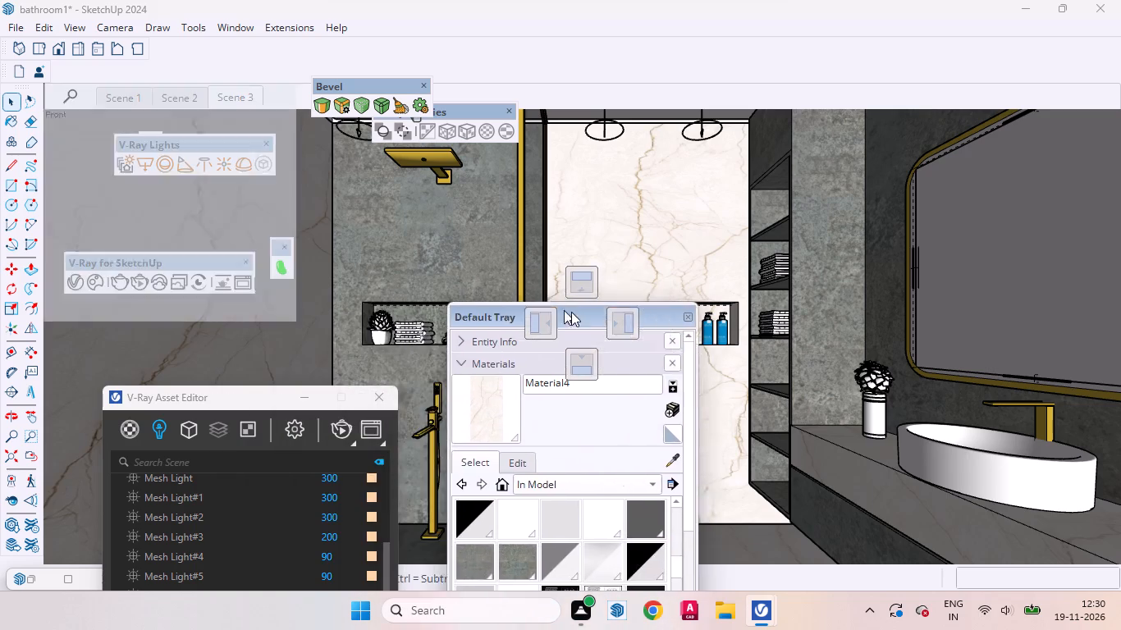
drag(571, 312, 558, 368)
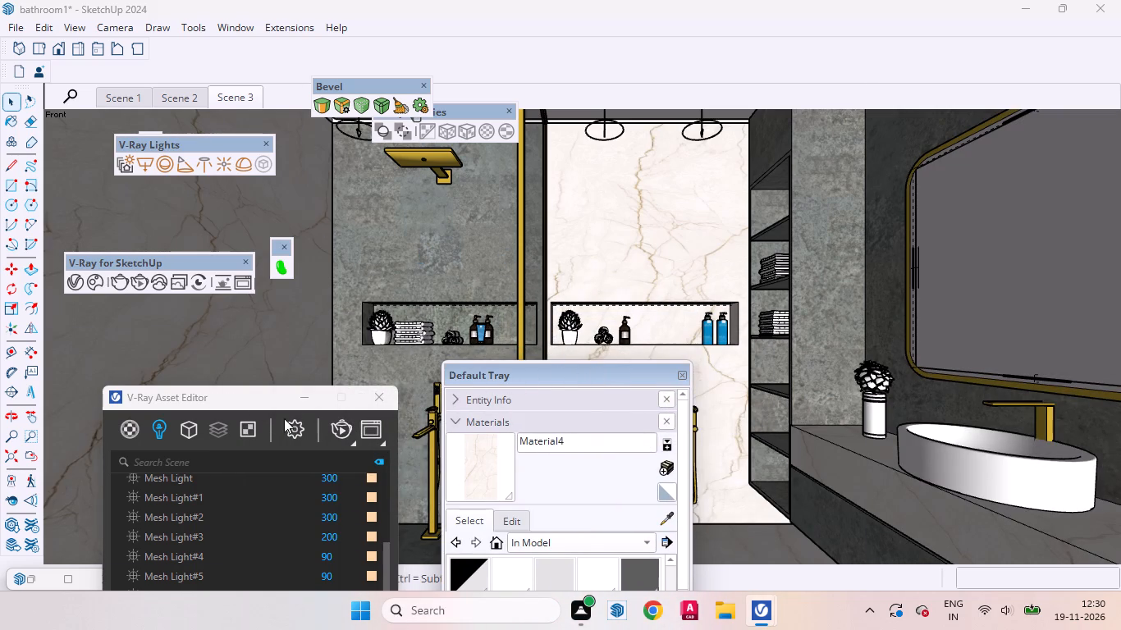
drag(615, 373, 621, 527)
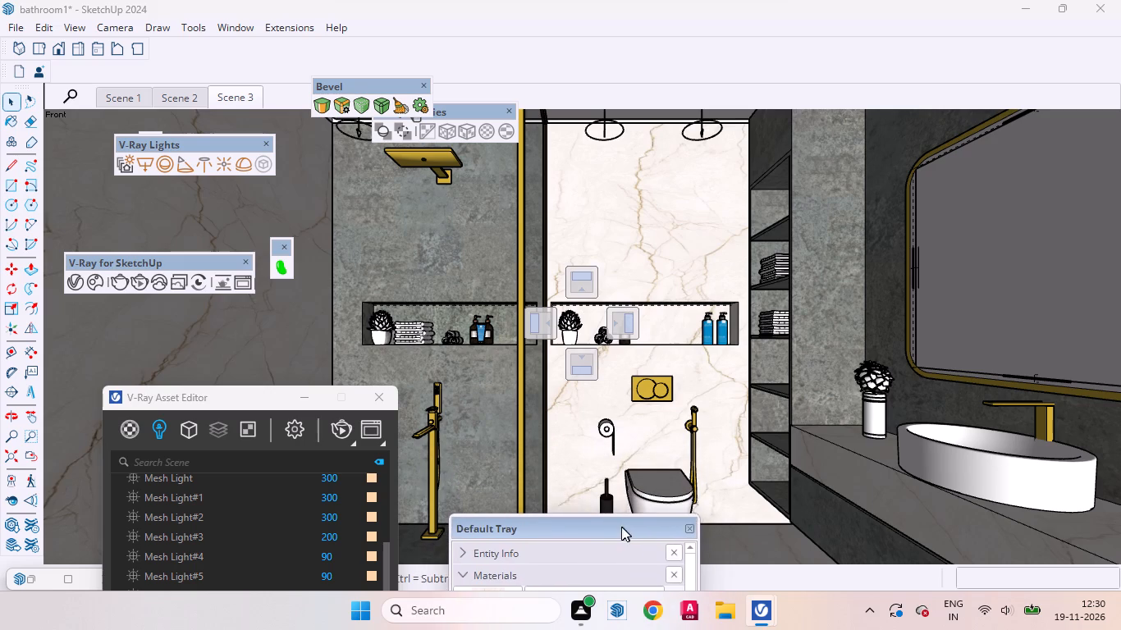
drag(621, 527, 540, 541)
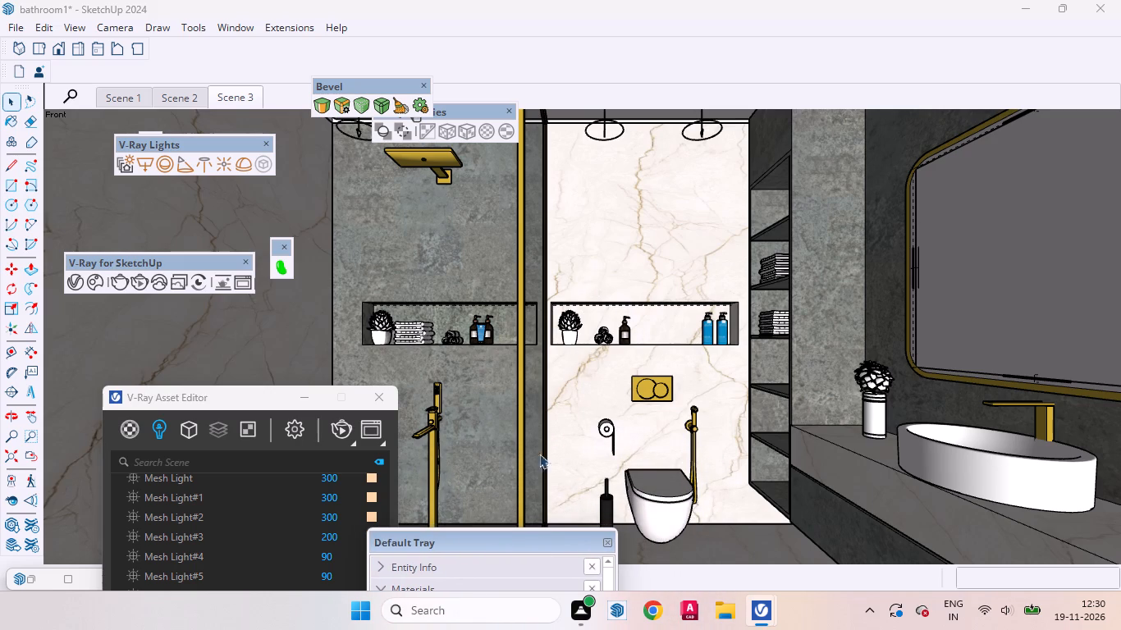
Set the V-Ray render quality to High and start rendering the Scene 3 bathroom view.
drag(239, 401, 224, 299)
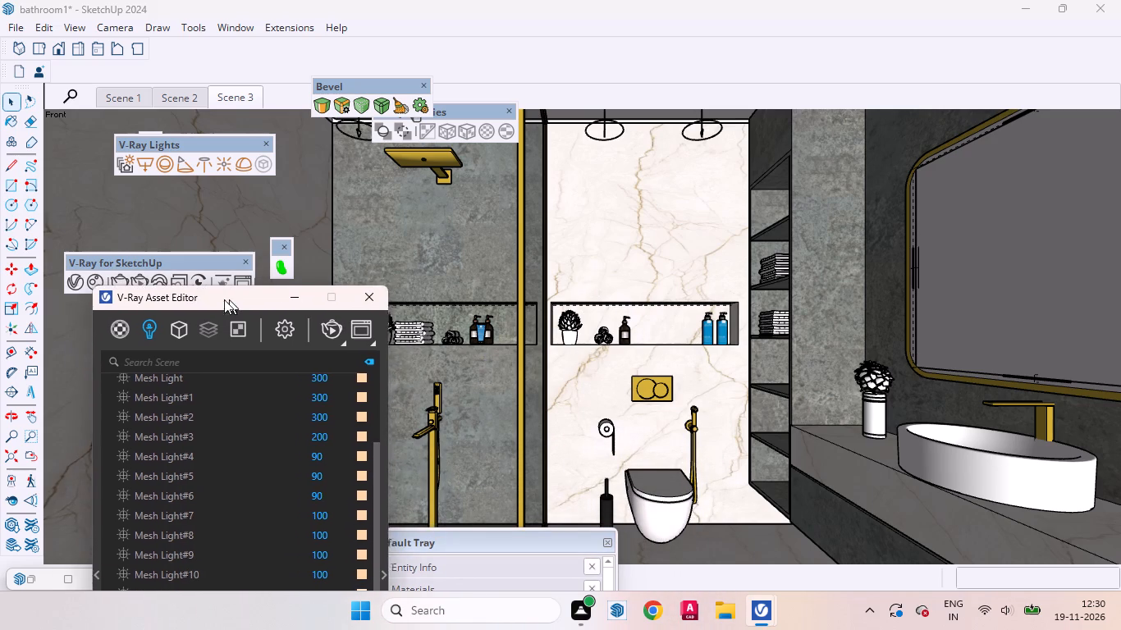
drag(224, 299, 180, 299)
click(244, 328)
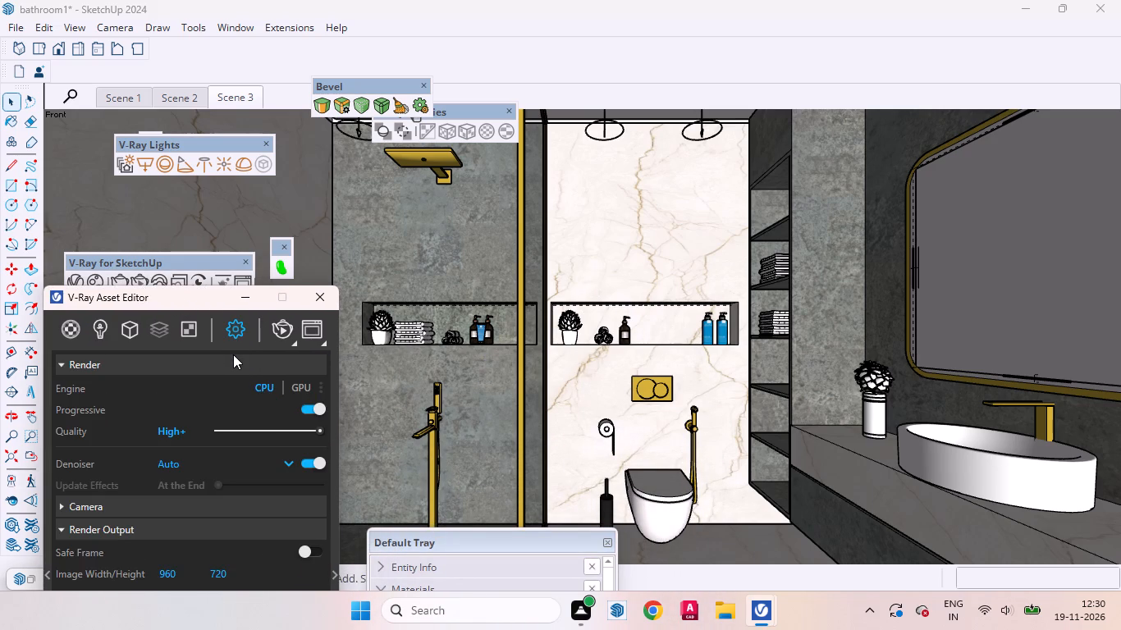
drag(317, 430, 303, 430)
click(281, 336)
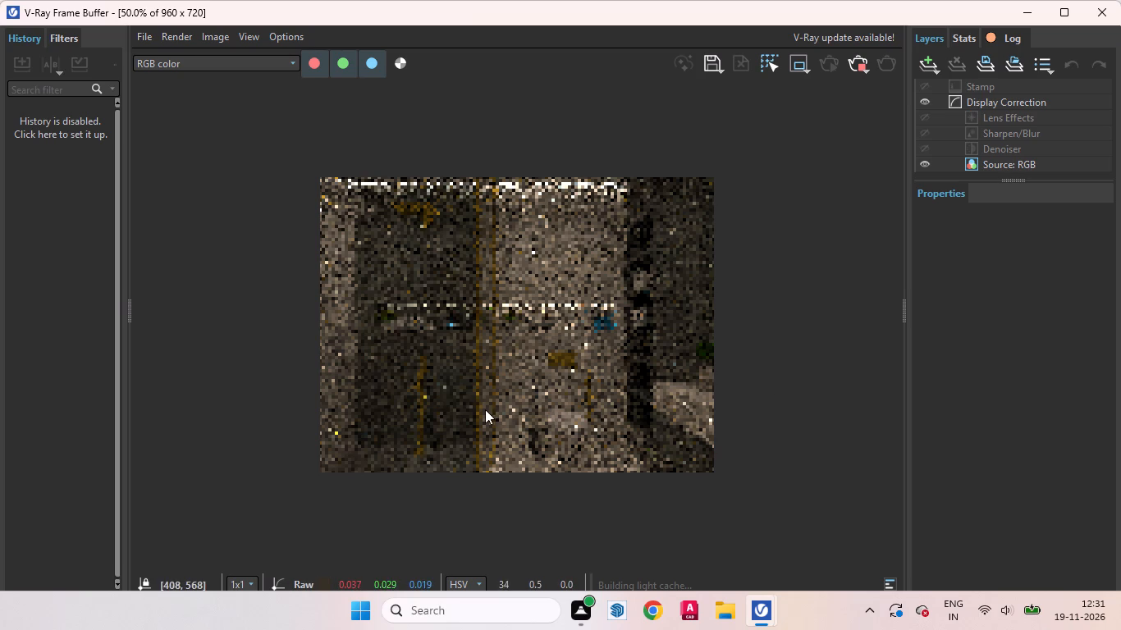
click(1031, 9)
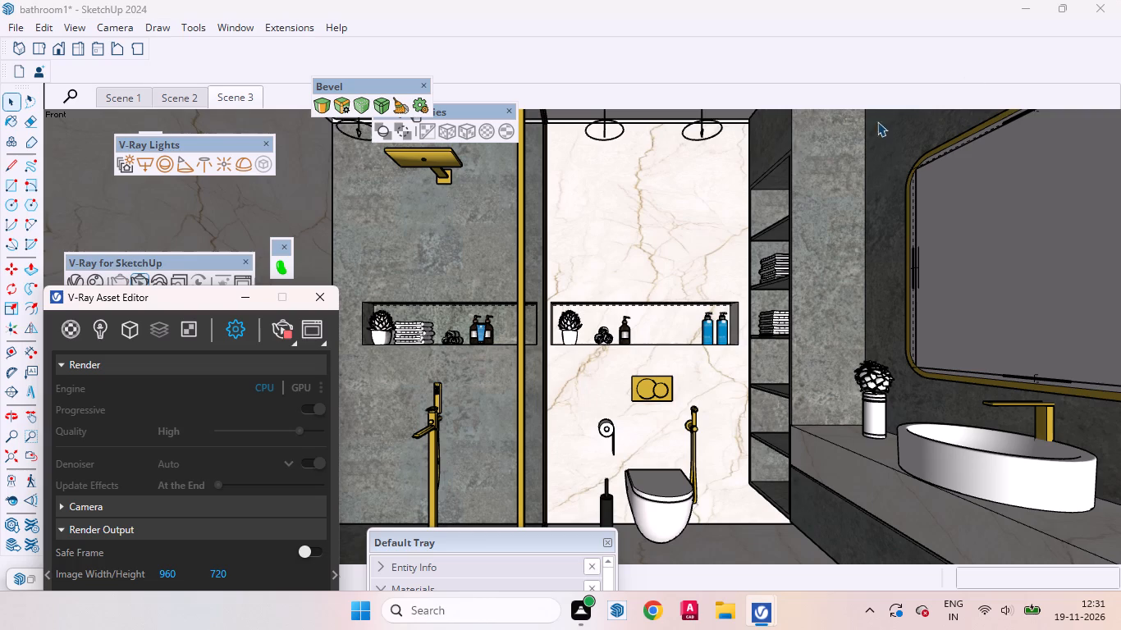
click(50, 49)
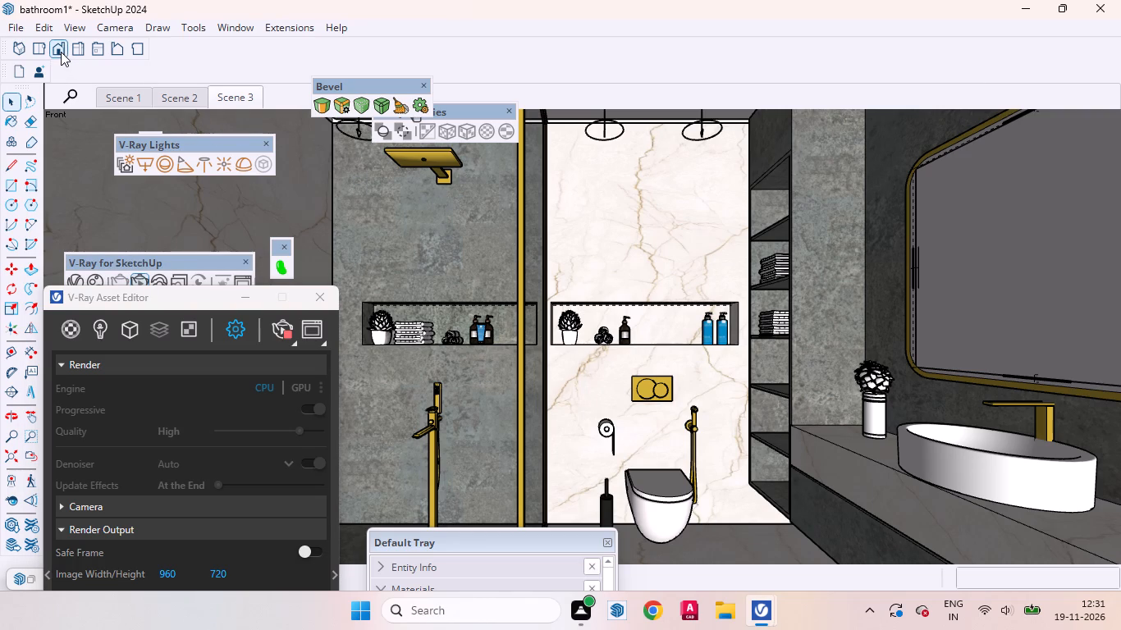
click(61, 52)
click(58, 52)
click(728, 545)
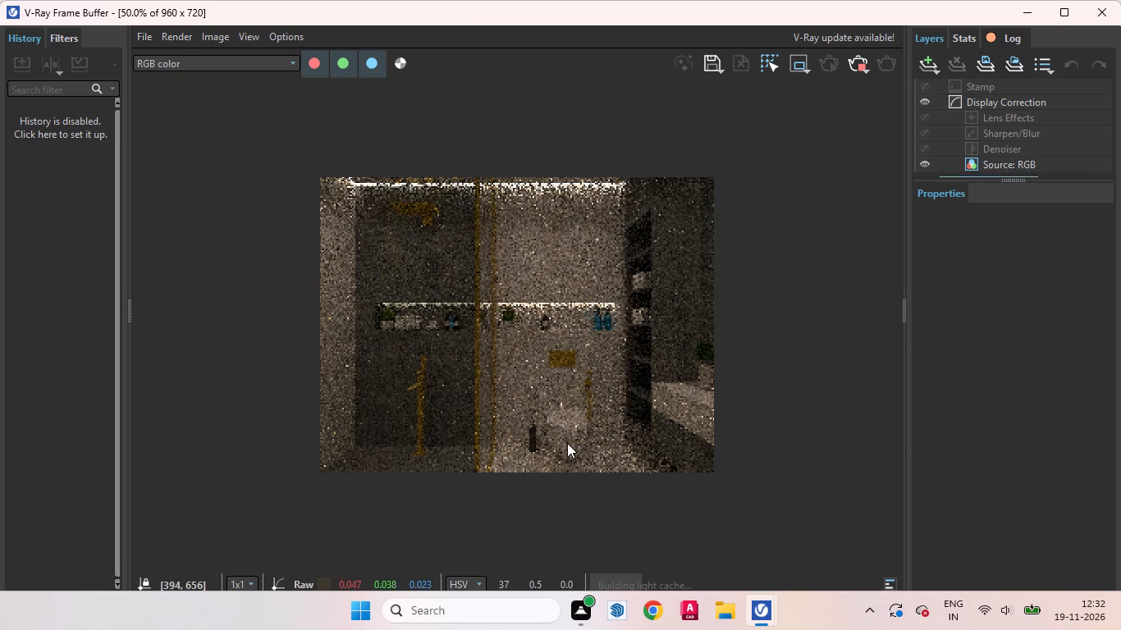
Inspect the bathroom render in progress, stop it and minimize the frame buffer.
drag(333, 172, 634, 221)
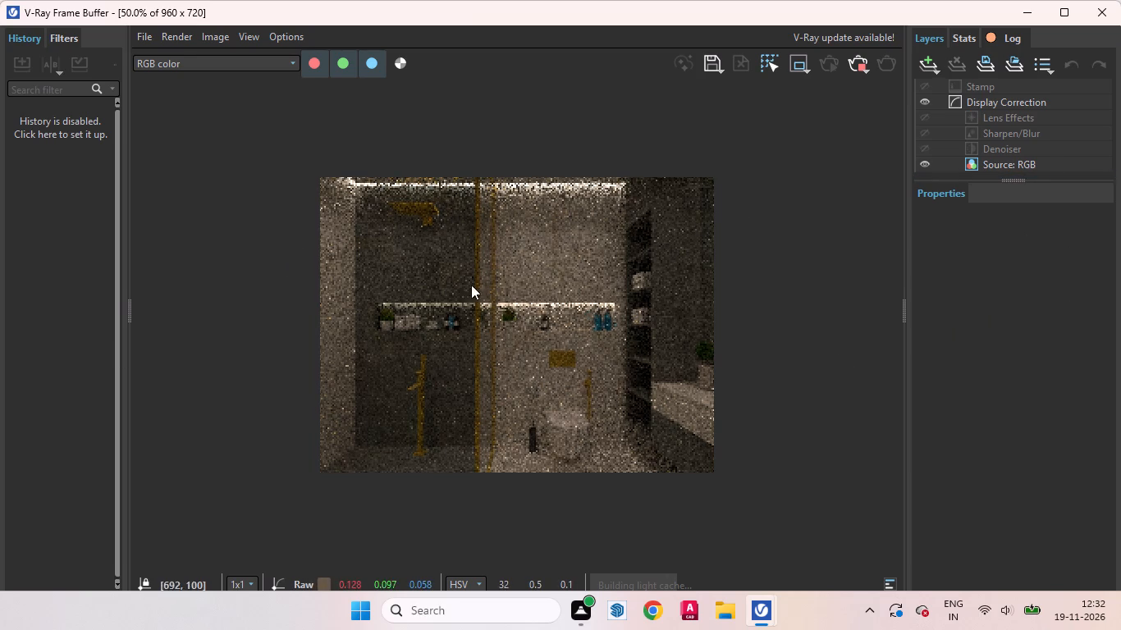
scroll(451, 383, up, 1)
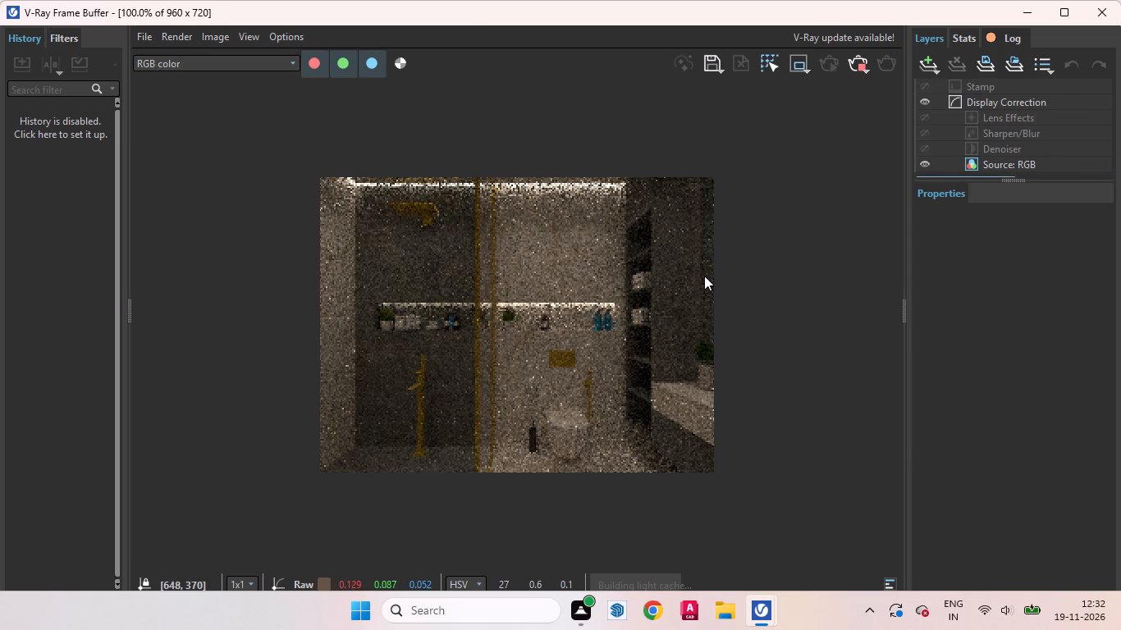
scroll(638, 330, down, 1)
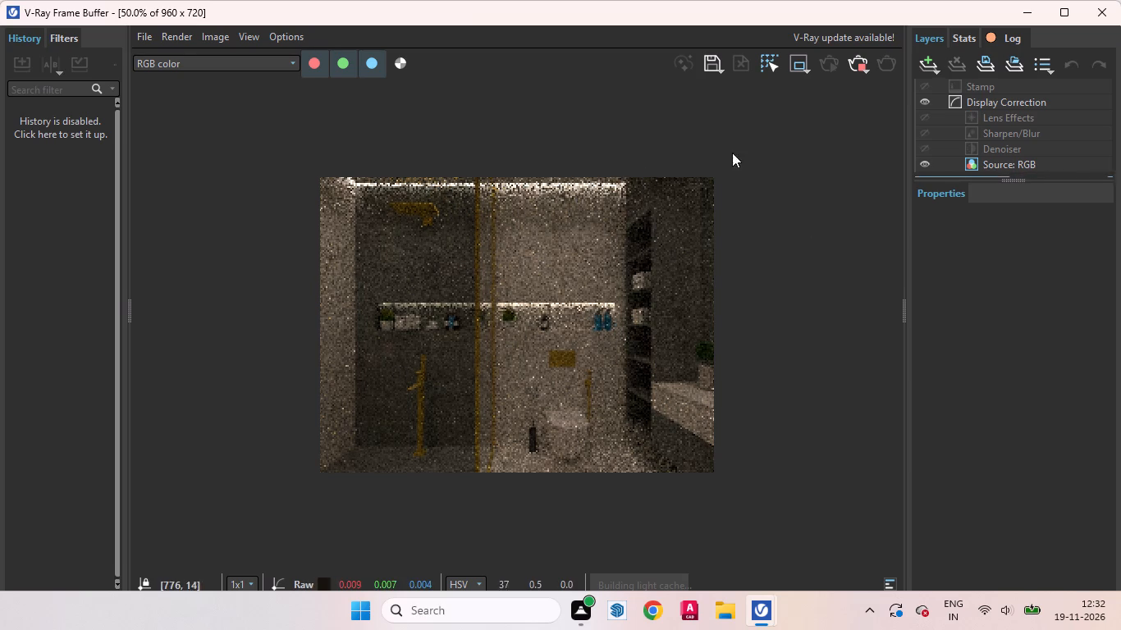
click(856, 63)
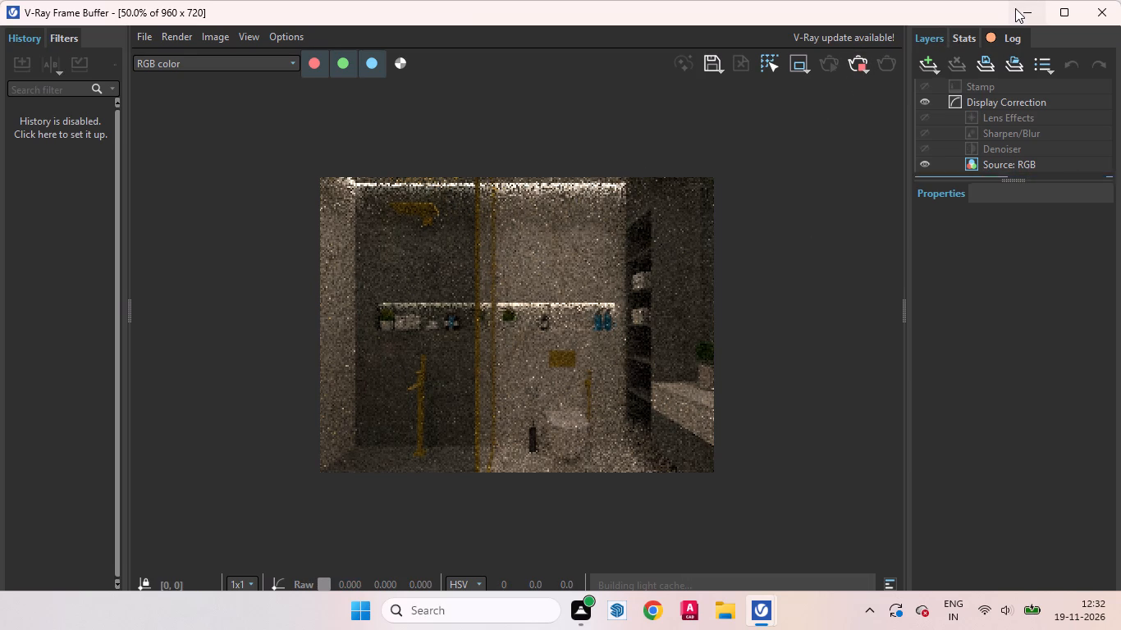
click(1015, 8)
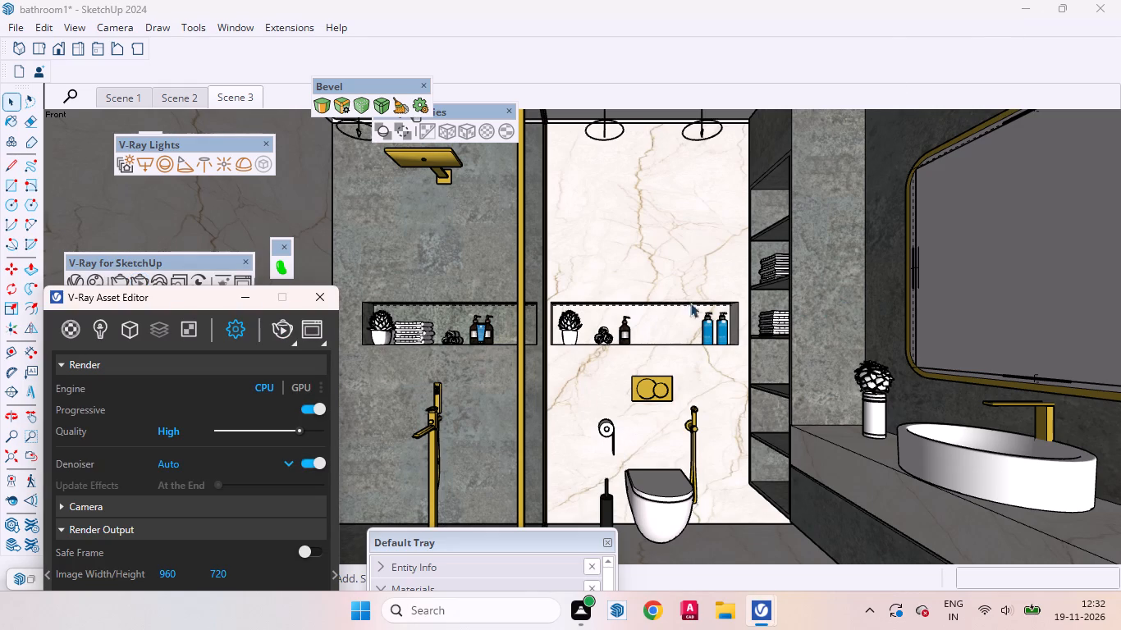
Hide the front wall group that encloses the Scene 3 bathroom.
scroll(625, 344, down, 6)
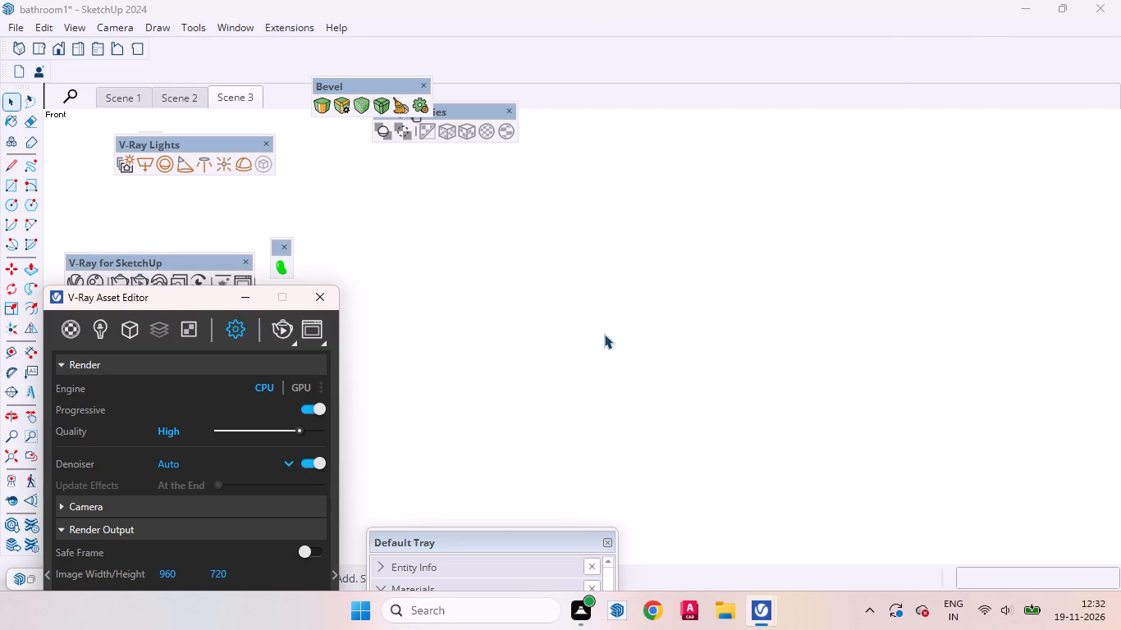
scroll(604, 334, down, 12)
scroll(634, 348, up, 1)
scroll(634, 348, down, 15)
scroll(791, 338, down, 8)
scroll(648, 365, up, 1)
scroll(650, 366, down, 8)
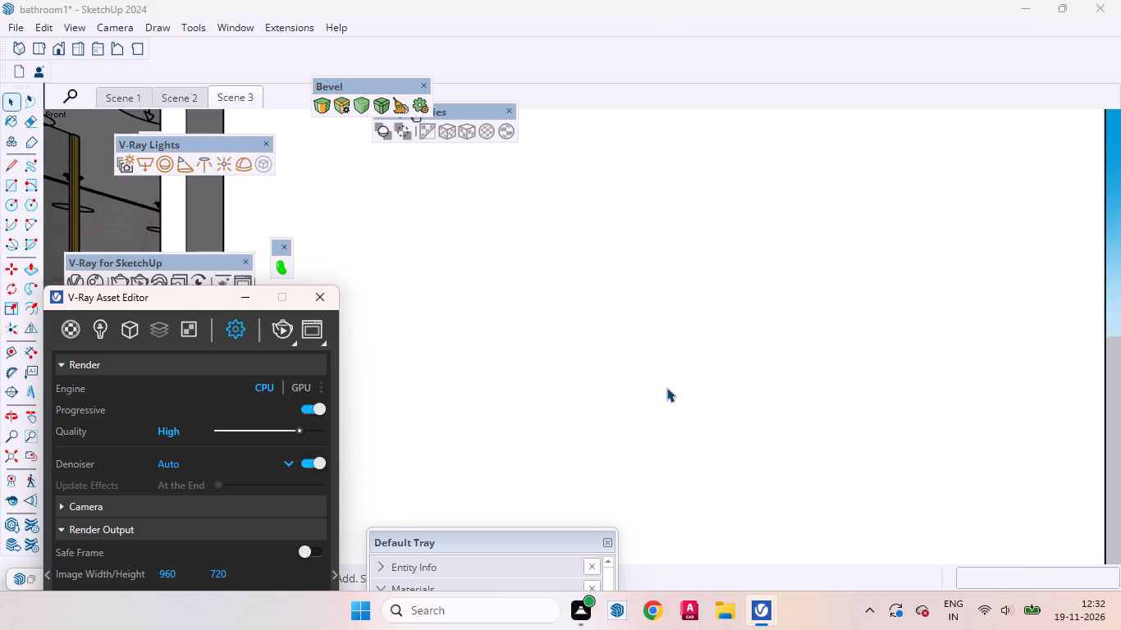
scroll(666, 387, down, 12)
middle_drag(869, 366, 822, 593)
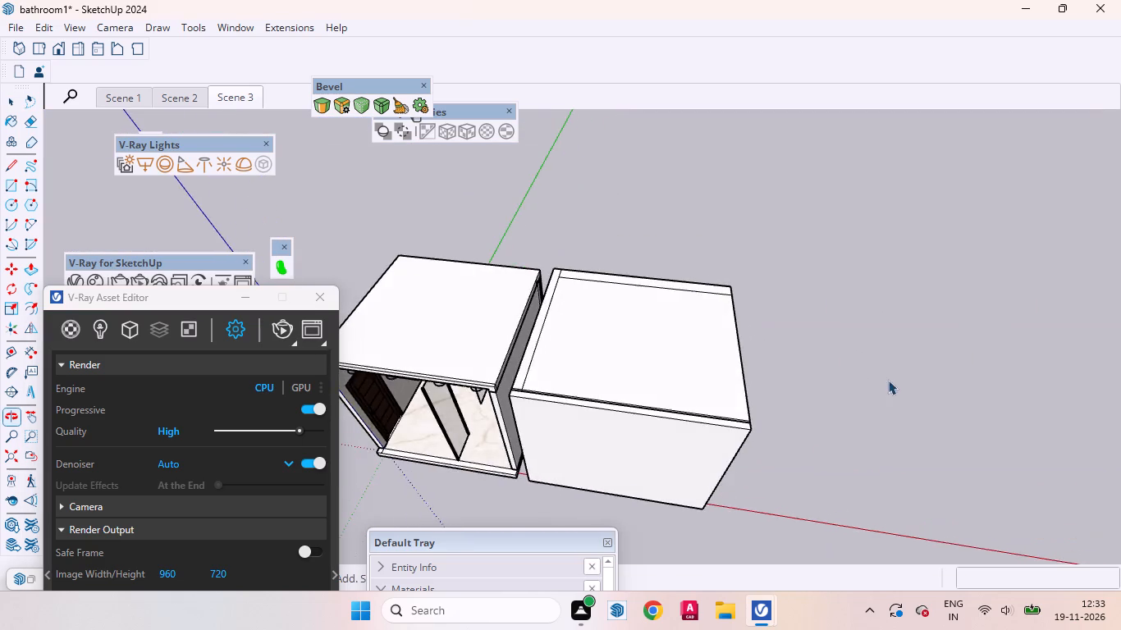
scroll(888, 380, down, 4)
click(698, 358)
scroll(800, 385, up, 3)
middle_drag(808, 386, 627, 188)
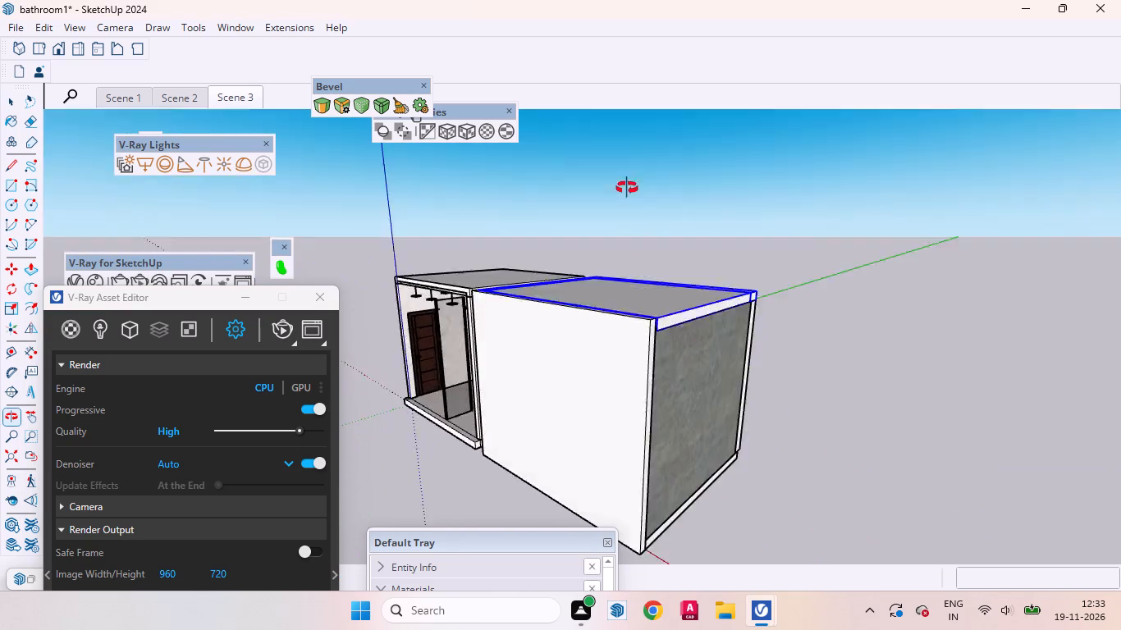
middle_drag(627, 188, 890, 468)
scroll(630, 374, down, 2)
scroll(629, 375, up, 1)
scroll(625, 369, down, 3)
click(700, 422)
middle_drag(730, 442, 697, 299)
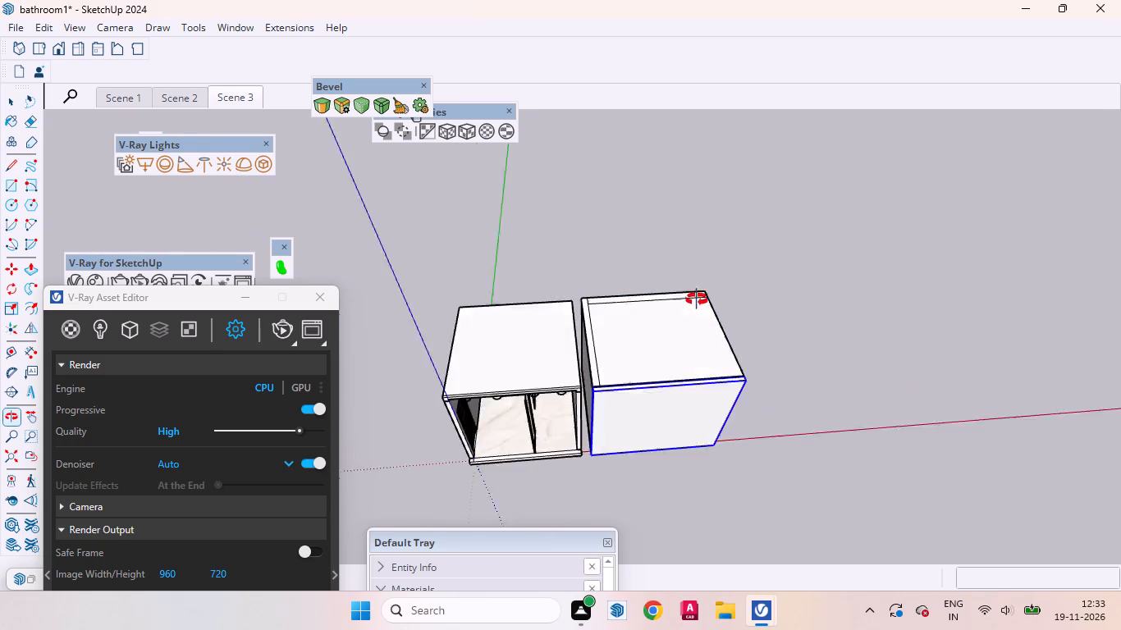
middle_drag(697, 299, 691, 241)
right_click(670, 405)
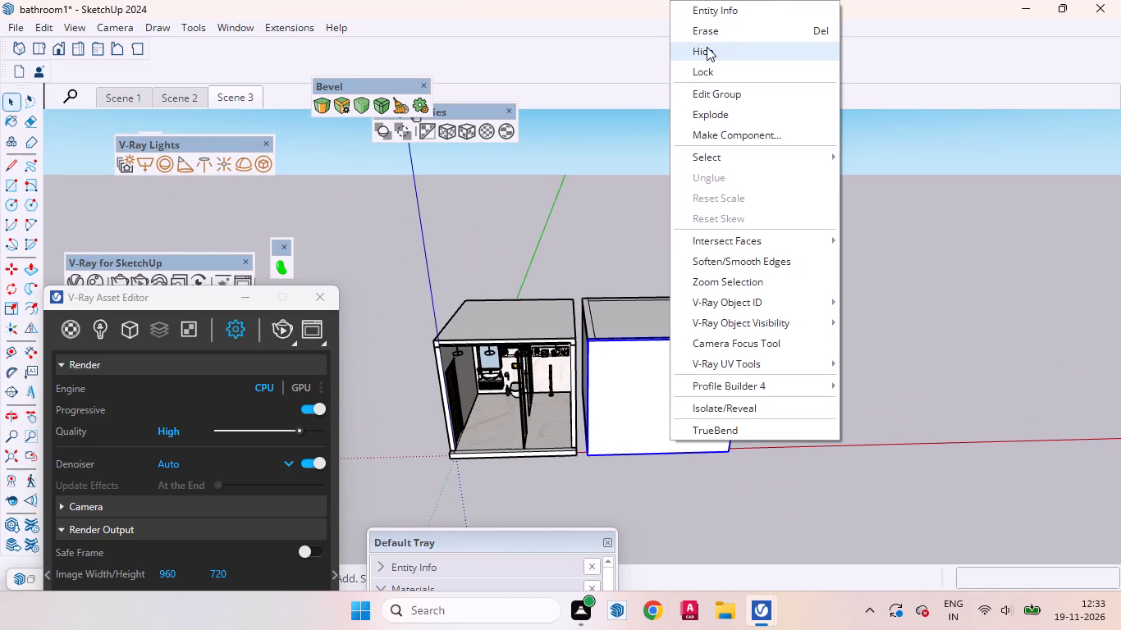
click(707, 47)
Open the bathroom's shelving unit for editing and select the upper rear edge of its top compartment.
scroll(667, 372, up, 12)
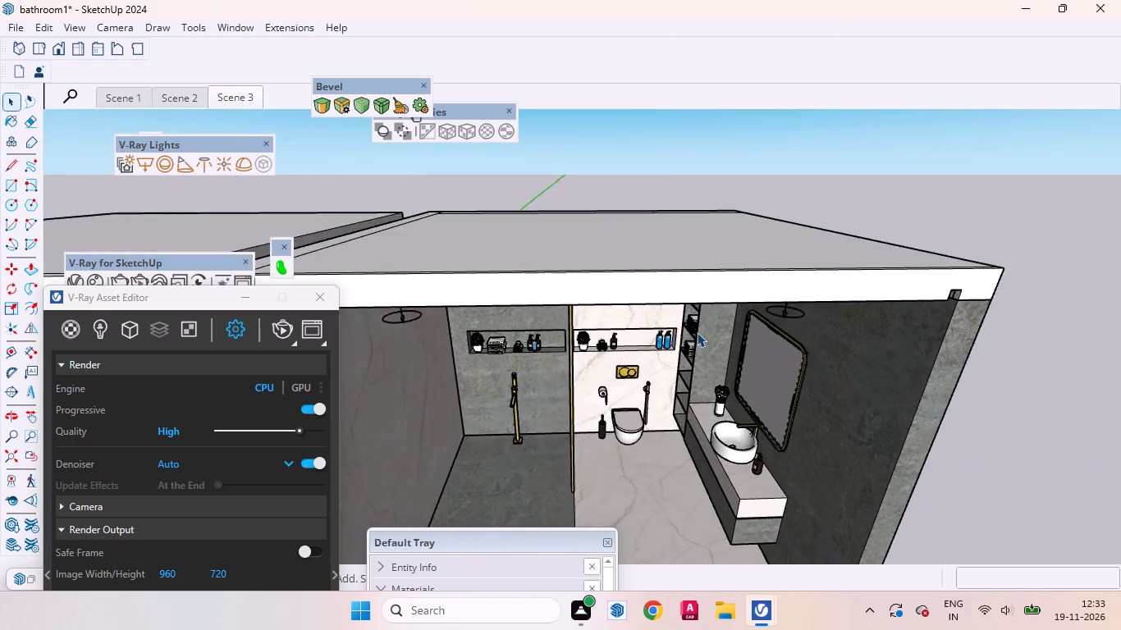
scroll(697, 332, up, 4)
middle_drag(737, 296, 896, 210)
scroll(775, 236, up, 2)
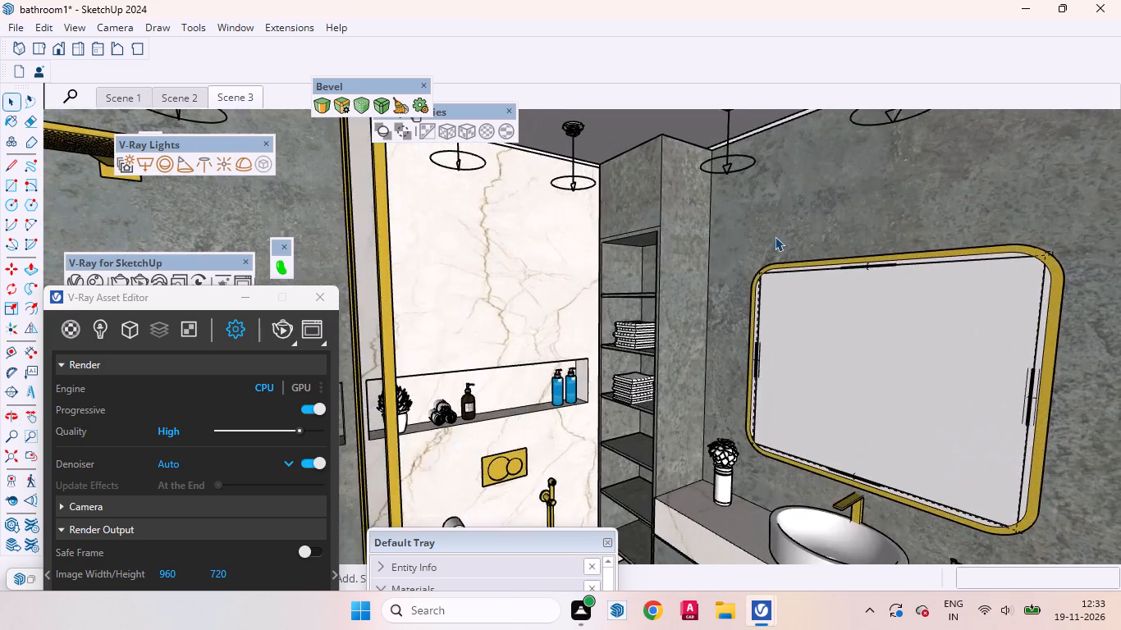
scroll(775, 236, up, 9)
middle_drag(552, 260, 588, 294)
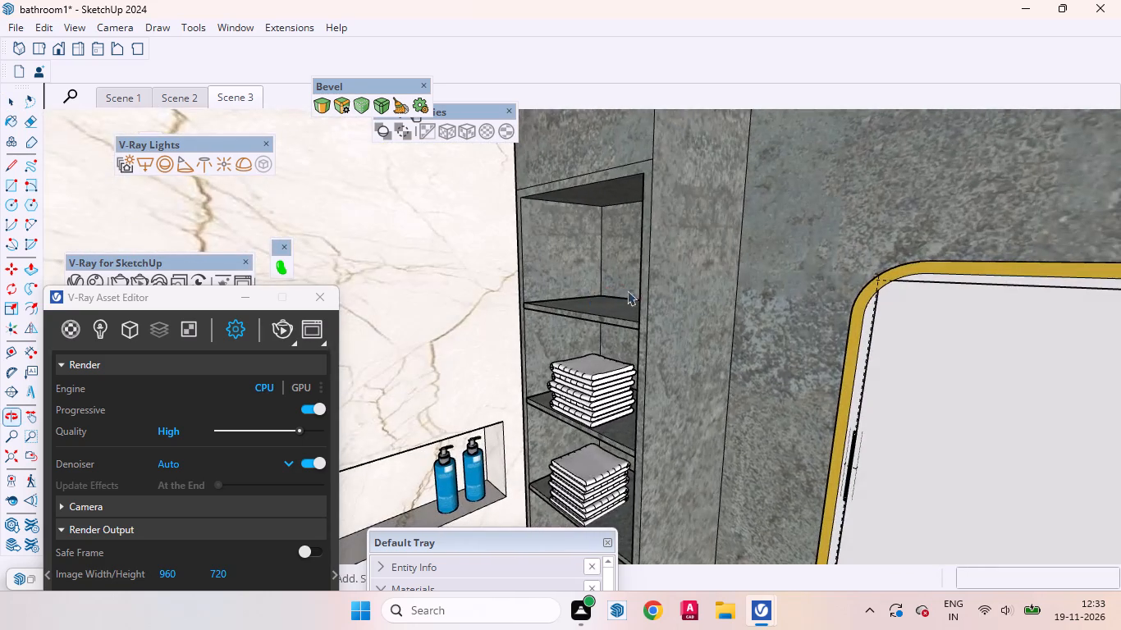
scroll(560, 252, up, 6)
middle_drag(707, 213, 802, 172)
scroll(724, 213, up, 3)
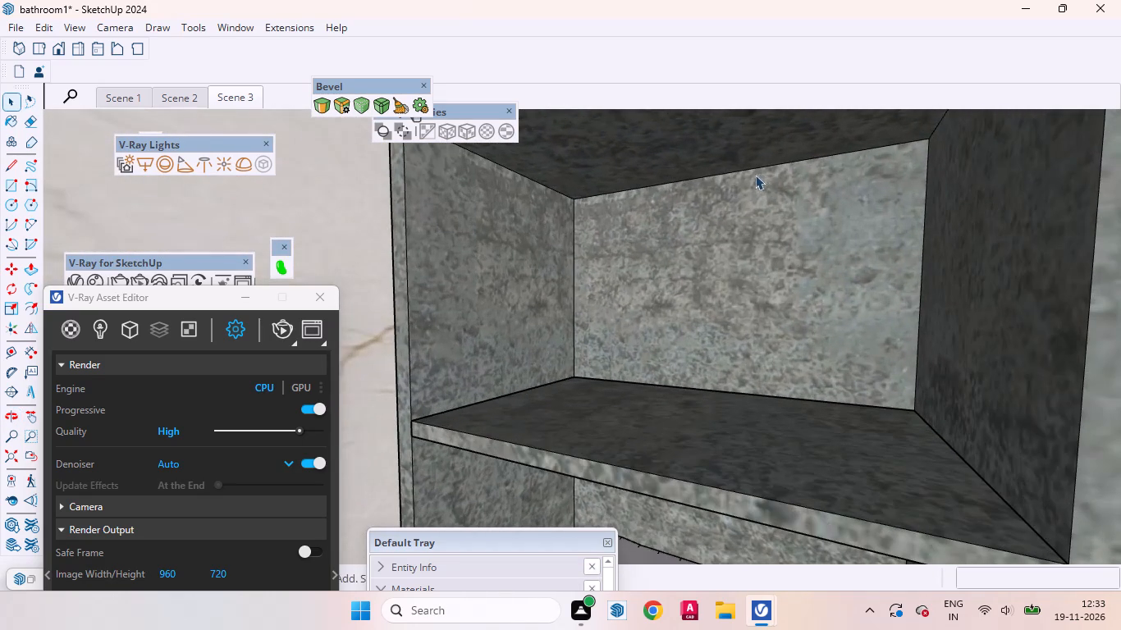
click(733, 167)
double_click(723, 172)
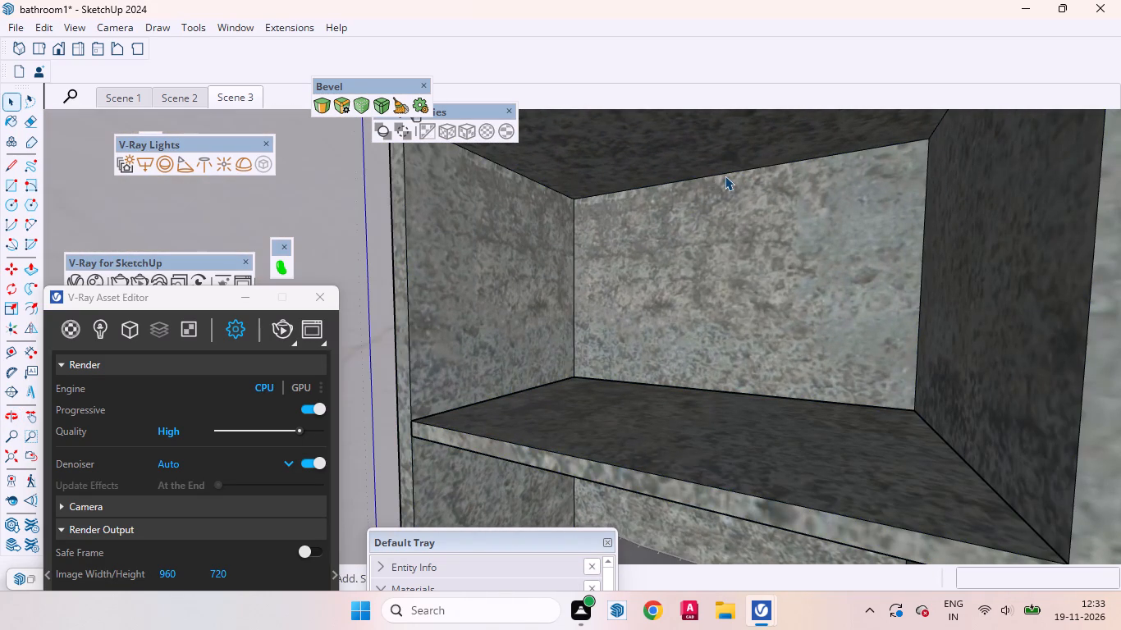
click(725, 176)
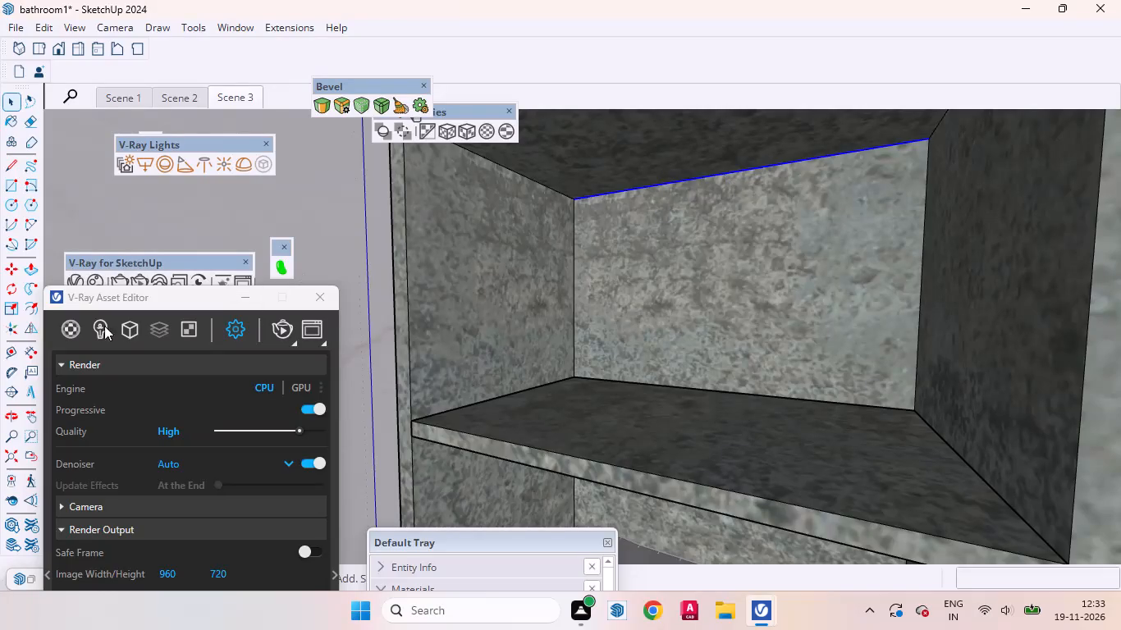
List the scene's lights in the V-Ray Asset Editor and copy the top compartment's upper rear edge 1" forward across its ceiling.
click(90, 320)
click(99, 336)
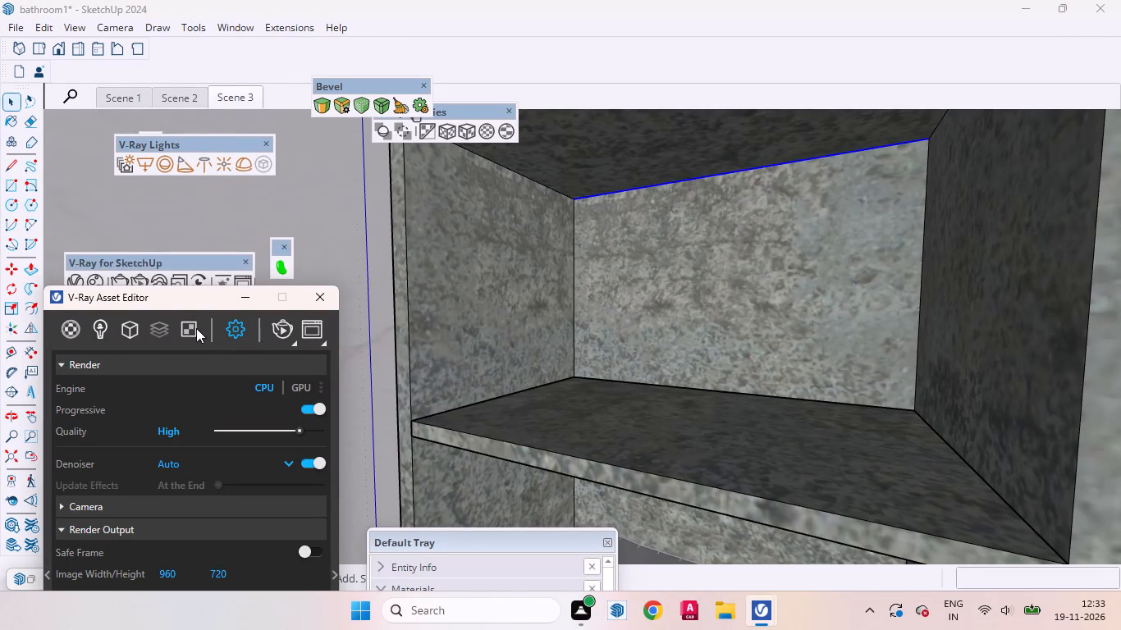
drag(192, 292, 198, 118)
drag(198, 118, 189, 75)
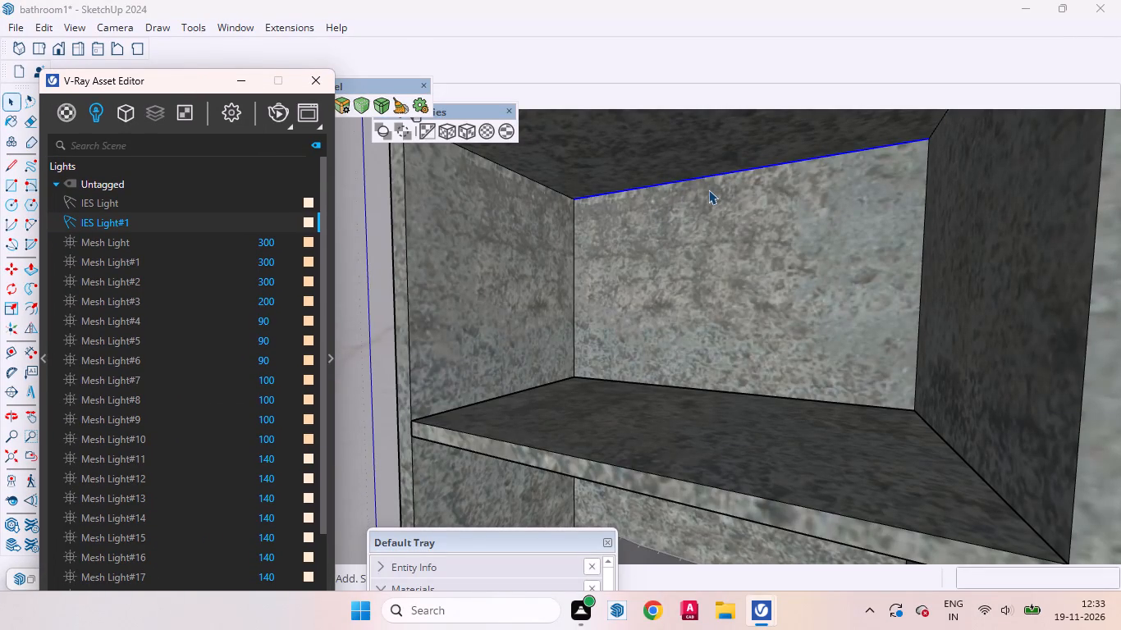
key(m)
key(m)
click(8, 267)
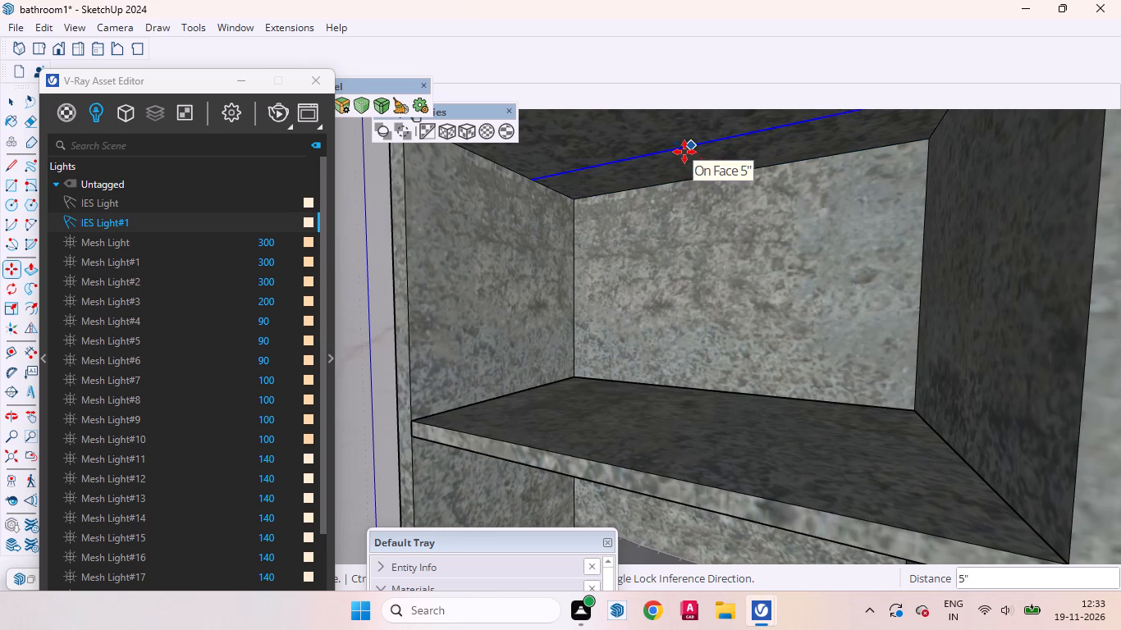
key(1)
key(Return)
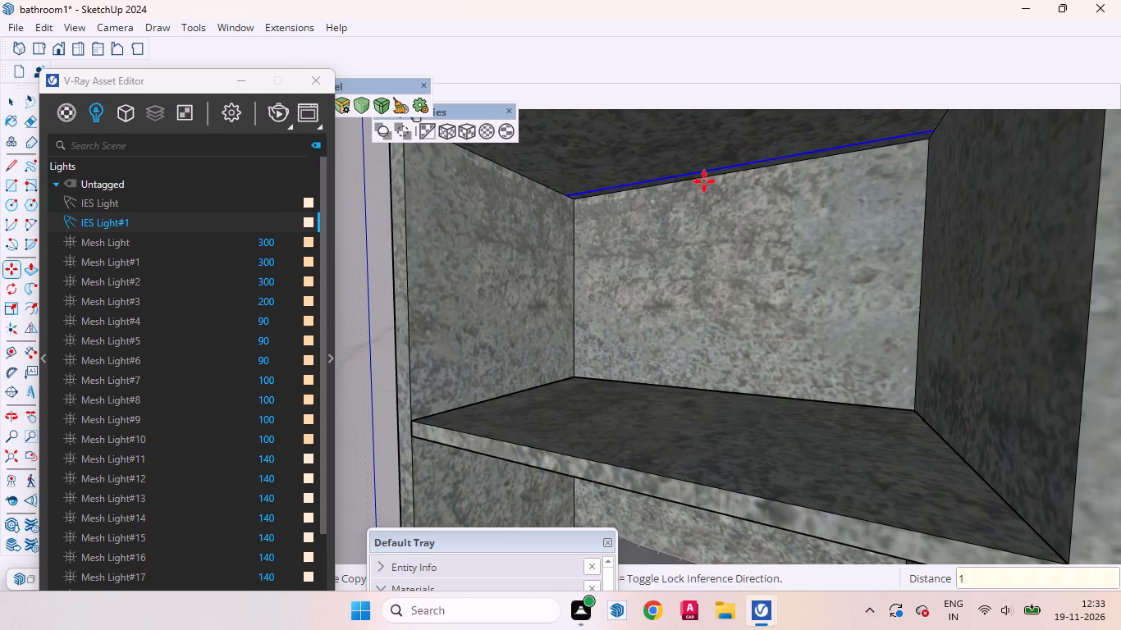
key(space)
Group the narrow strip at the rear of the top compartment's ceiling and convert it to a V-Ray mesh light.
scroll(698, 188, up, 9)
middle_drag(668, 176, 607, 119)
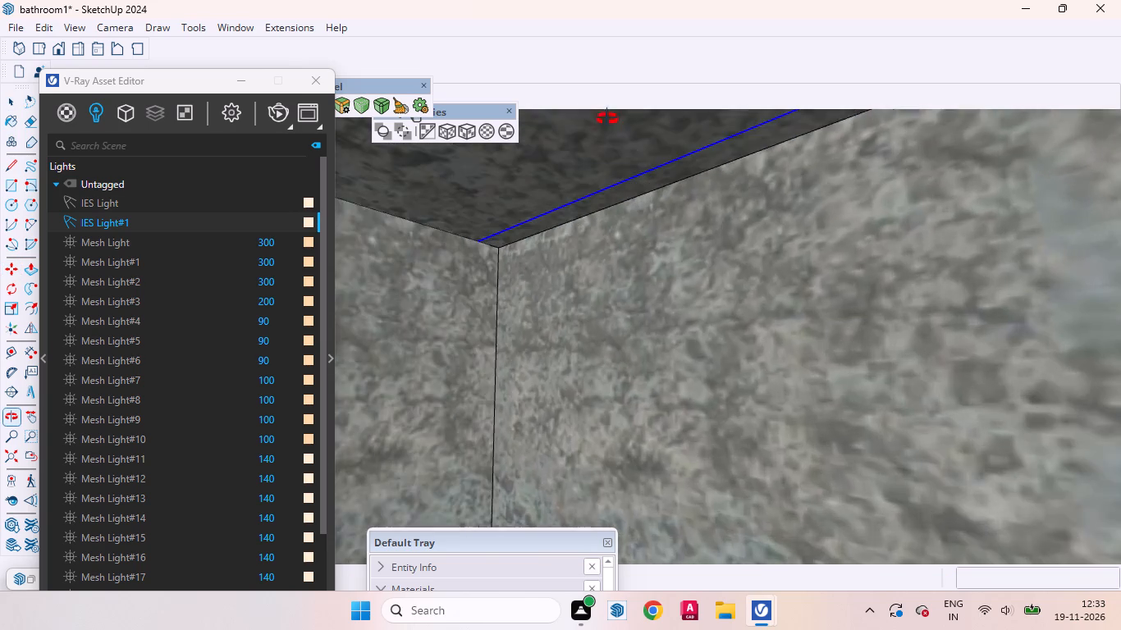
middle_drag(607, 119, 597, 113)
scroll(619, 162, up, 2)
click(655, 187)
double_click(656, 187)
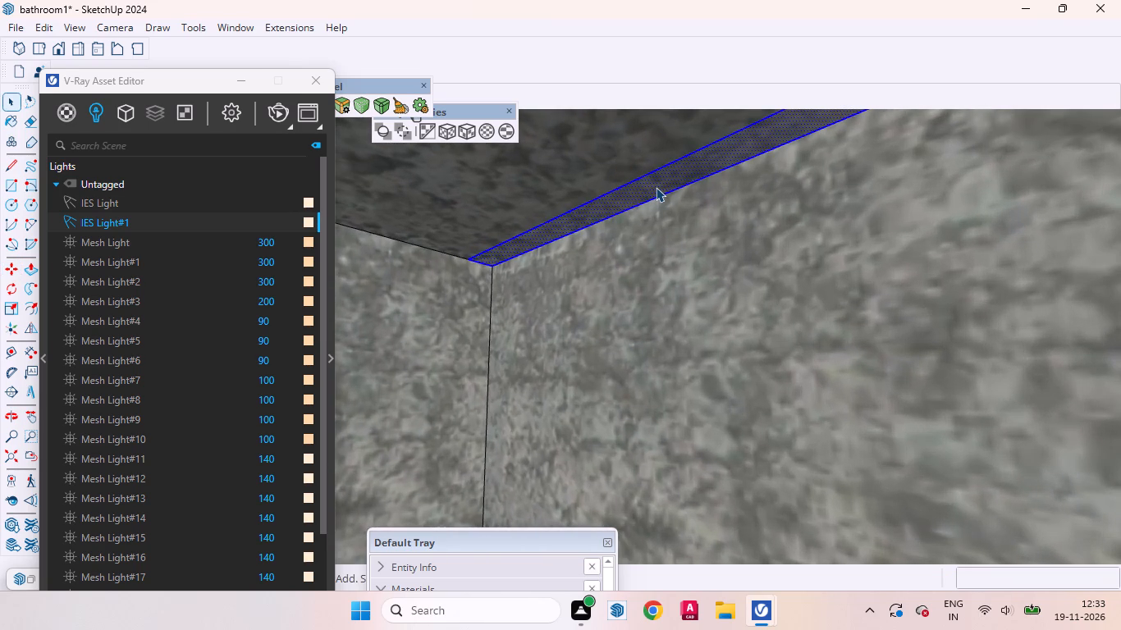
right_click(656, 187)
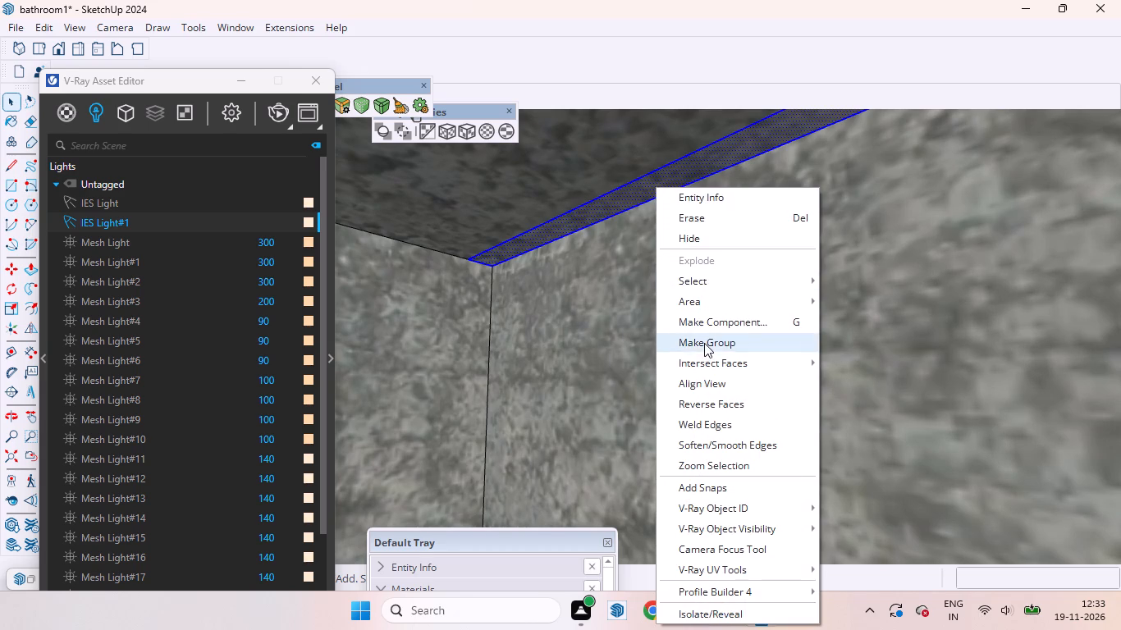
click(704, 343)
drag(190, 84, 244, 226)
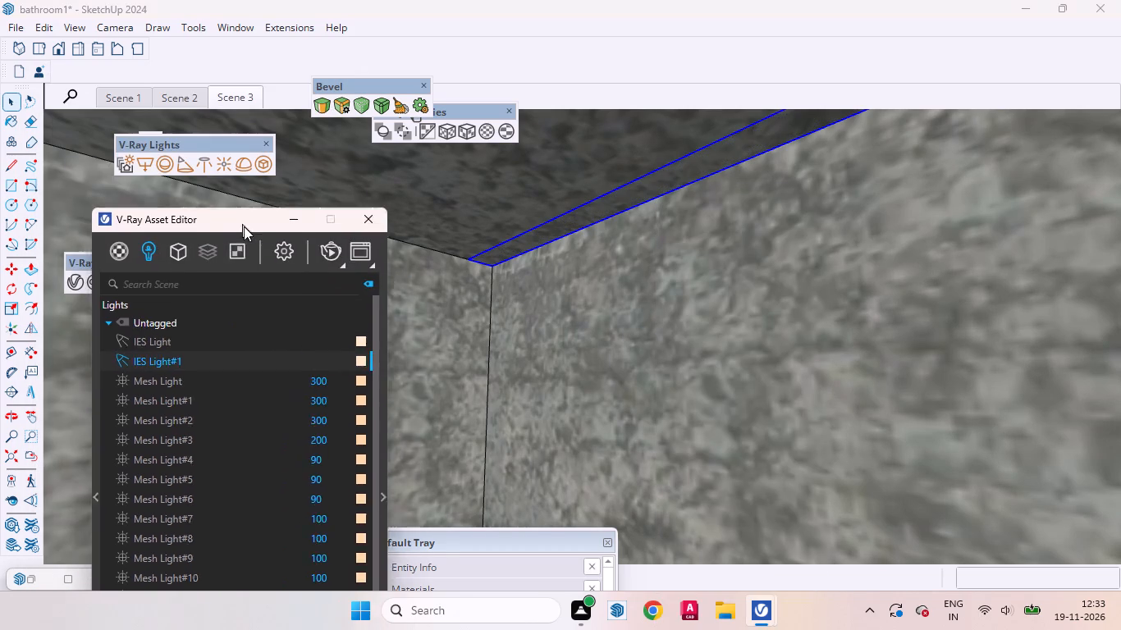
drag(244, 226, 272, 264)
click(267, 169)
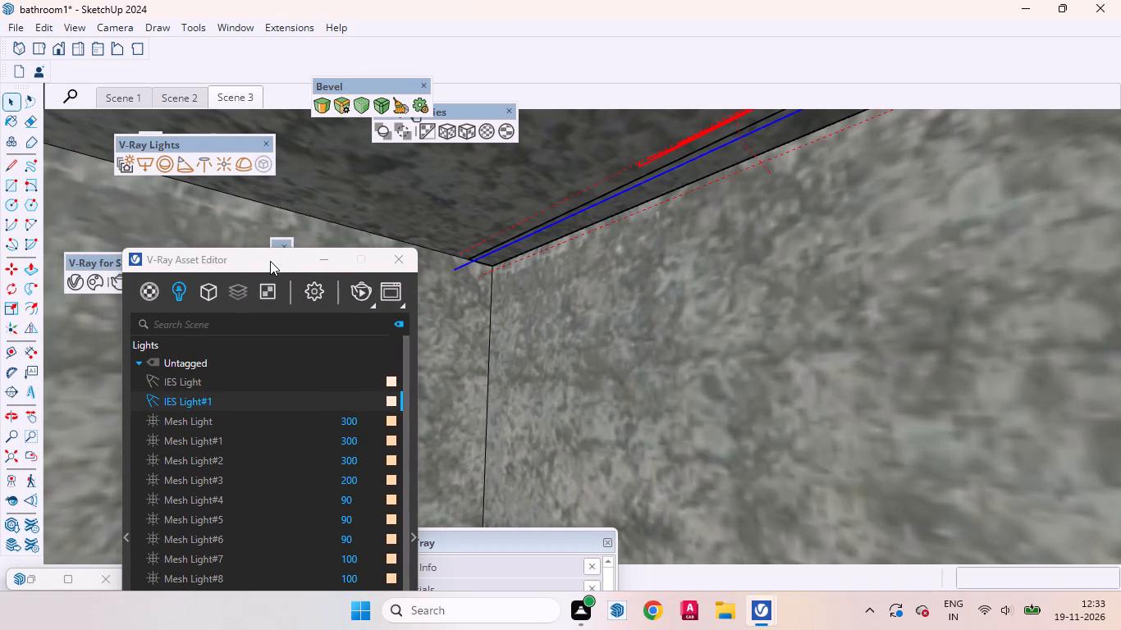
Set the top compartment's new mesh light intensity to 300 and copy Mesh Light#20's warm colour to it.
drag(272, 259, 305, 122)
drag(249, 262, 261, 229)
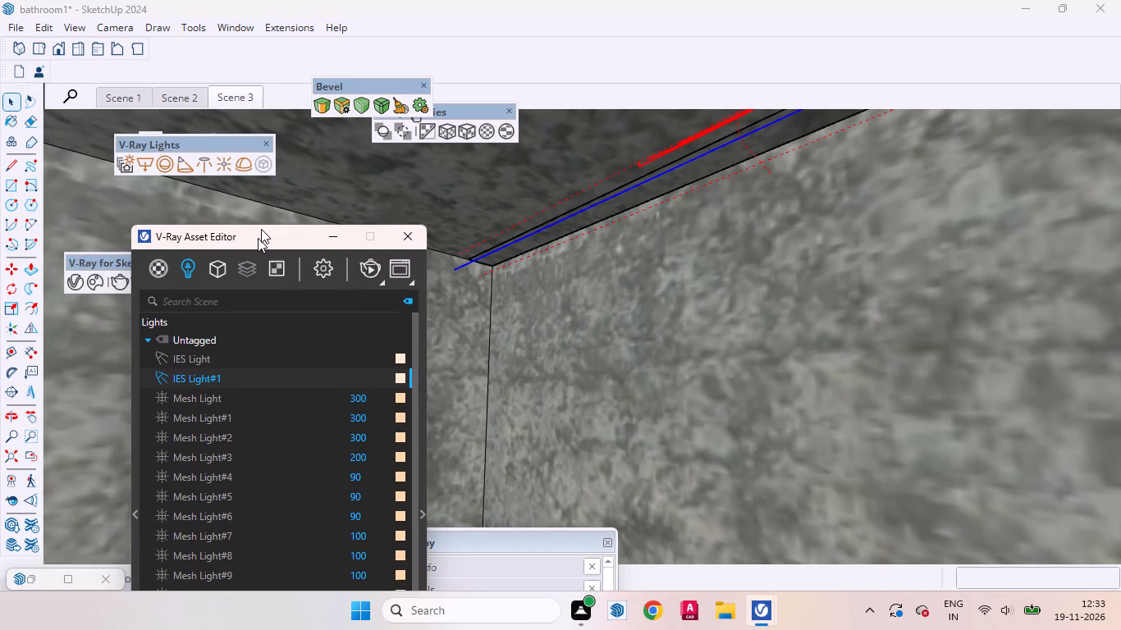
drag(261, 229, 294, 56)
scroll(303, 287, down, 12)
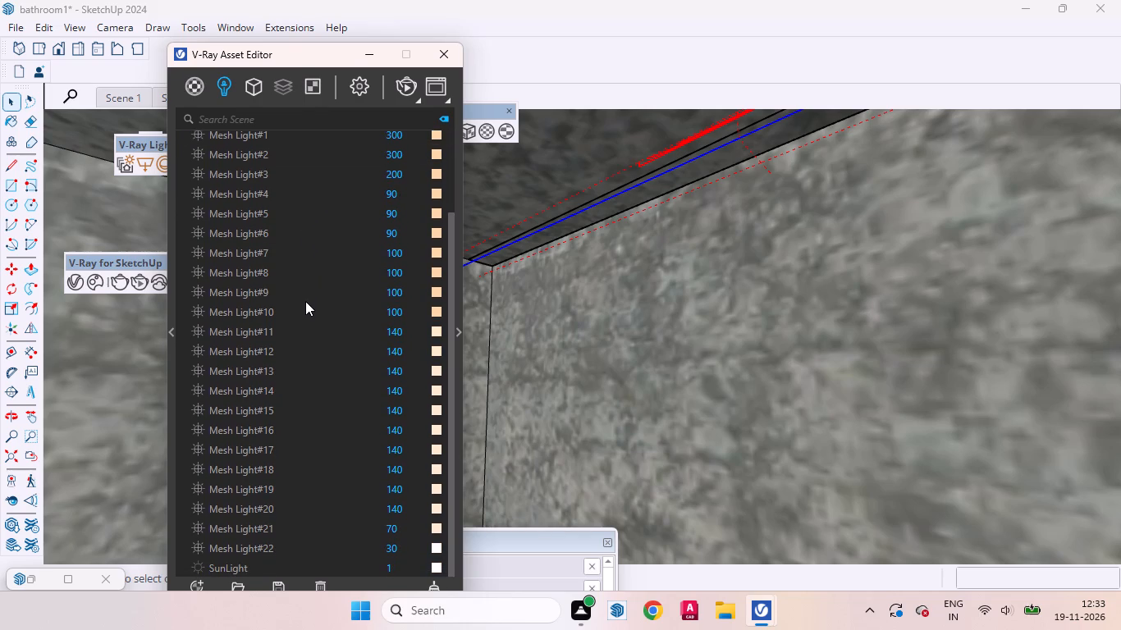
scroll(305, 301, down, 2)
click(401, 550)
key(0)
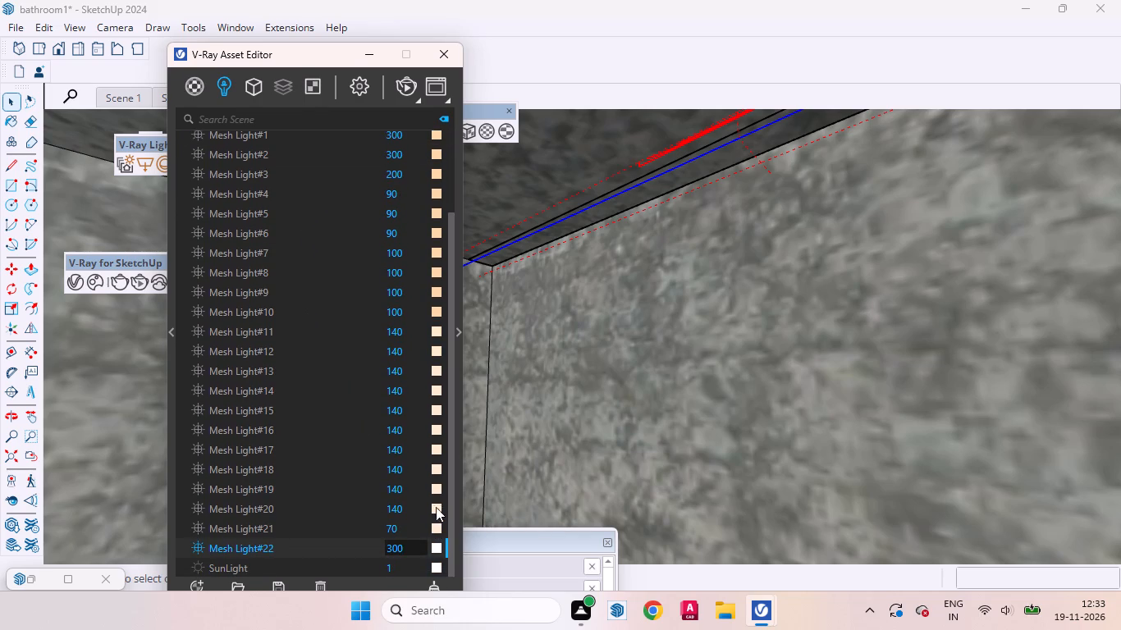
drag(437, 507, 436, 546)
drag(436, 546, 437, 546)
key(space)
scroll(591, 410, down, 1)
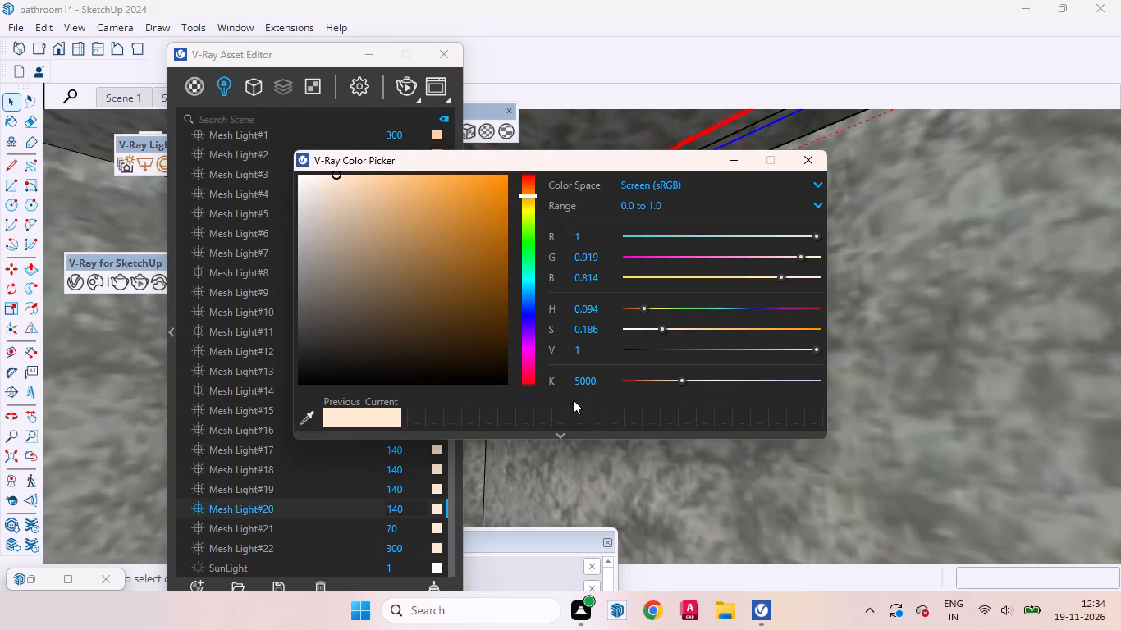
click(809, 164)
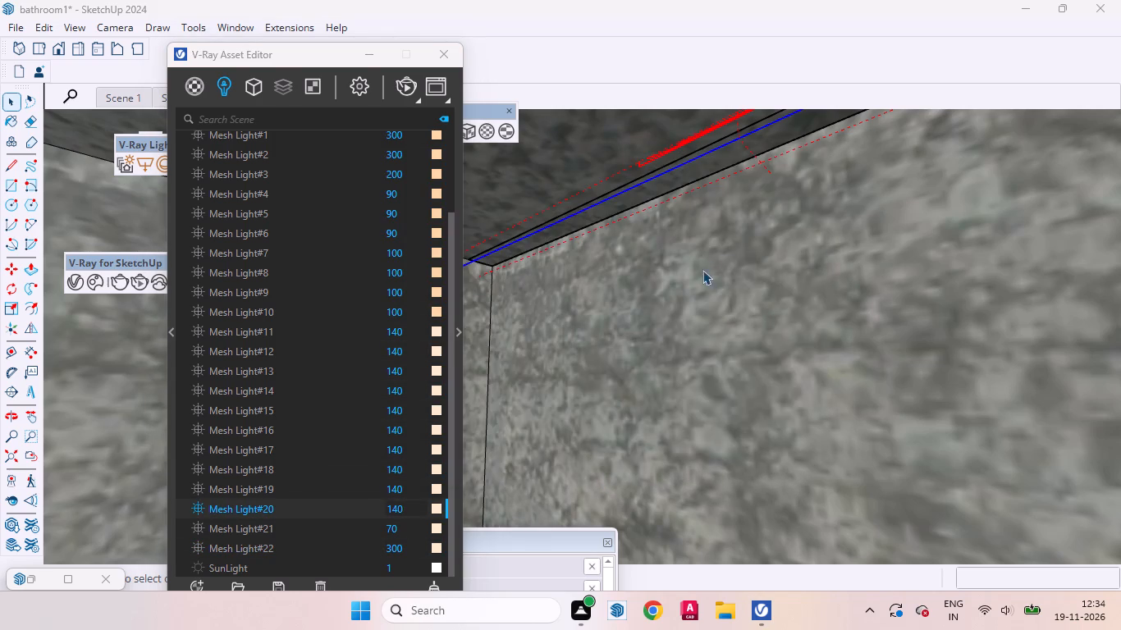
Open the shelf below the top compartment for editing and copy its underside's rear edge 1" forward.
scroll(711, 257, down, 3)
middle_drag(679, 295, 764, 304)
scroll(644, 233, down, 9)
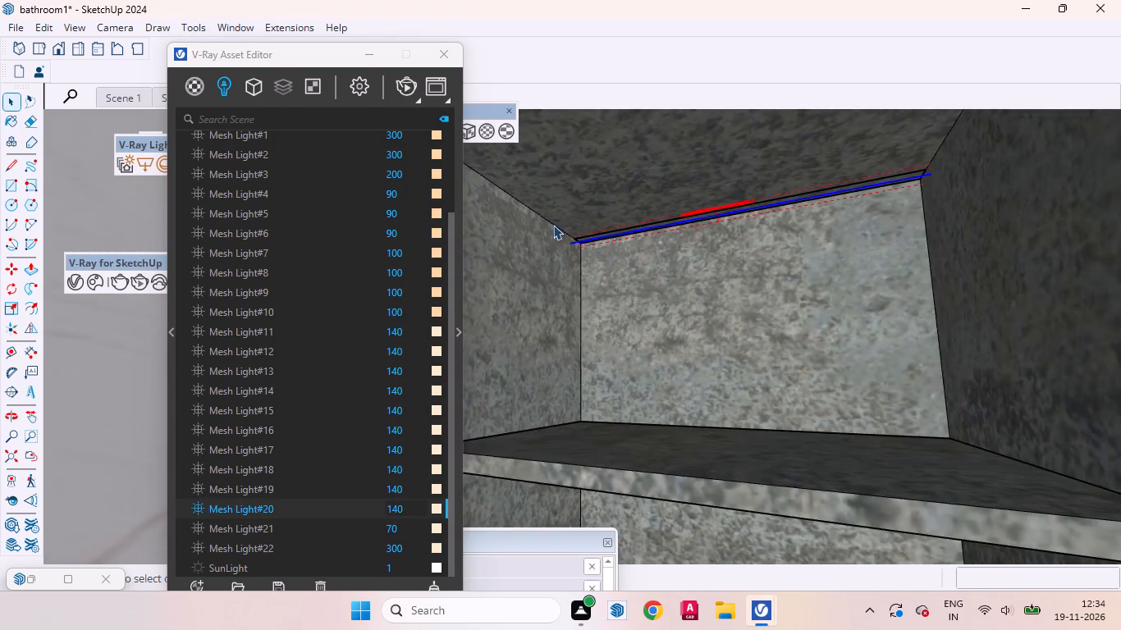
scroll(553, 225, down, 4)
scroll(693, 436, down, 1)
scroll(673, 382, up, 5)
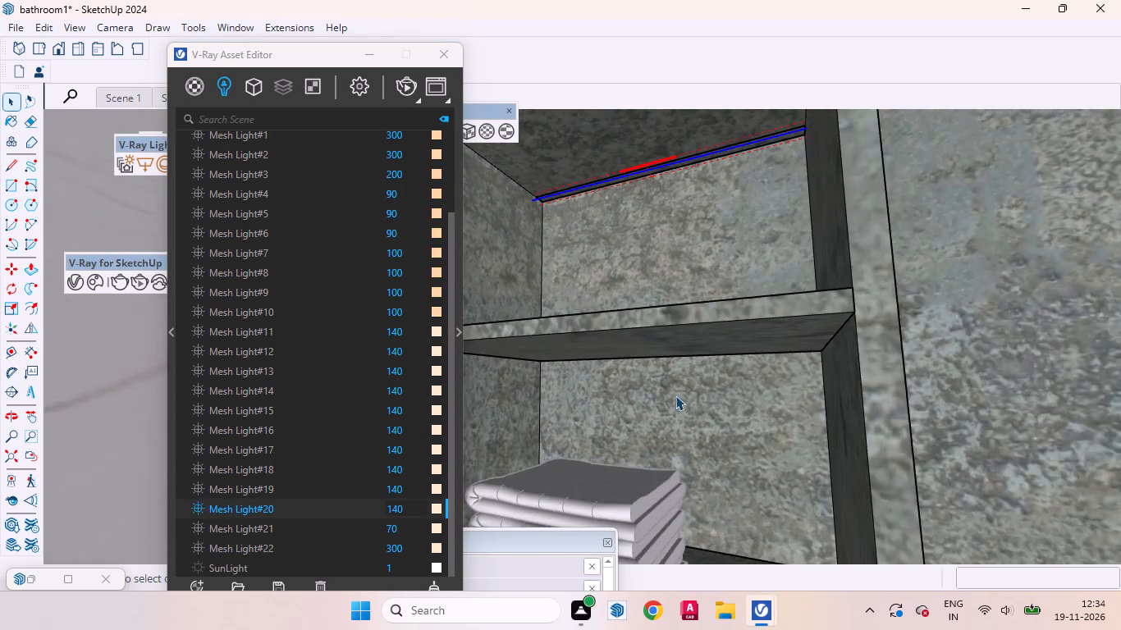
middle_drag(675, 395, 673, 366)
click(684, 342)
double_click(698, 345)
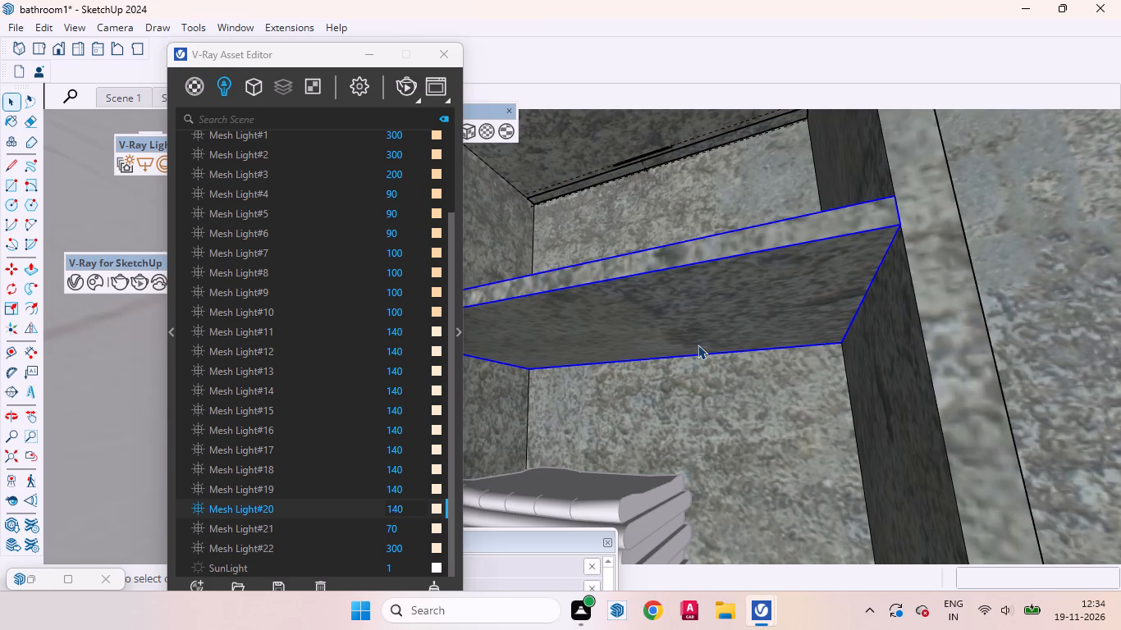
click(707, 354)
key(m)
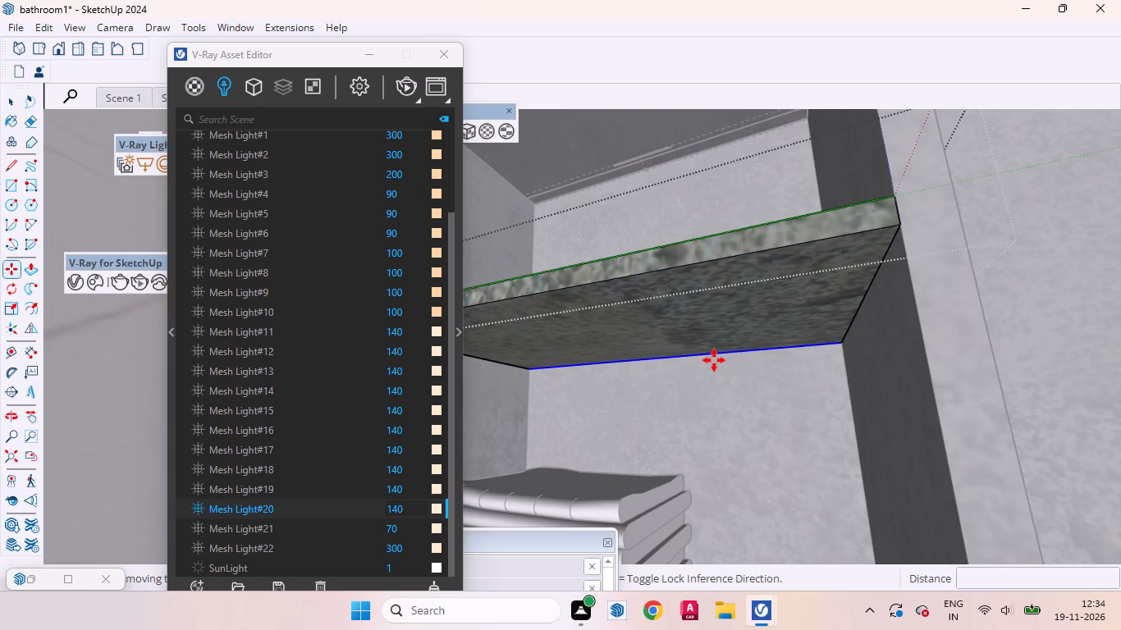
click(714, 360)
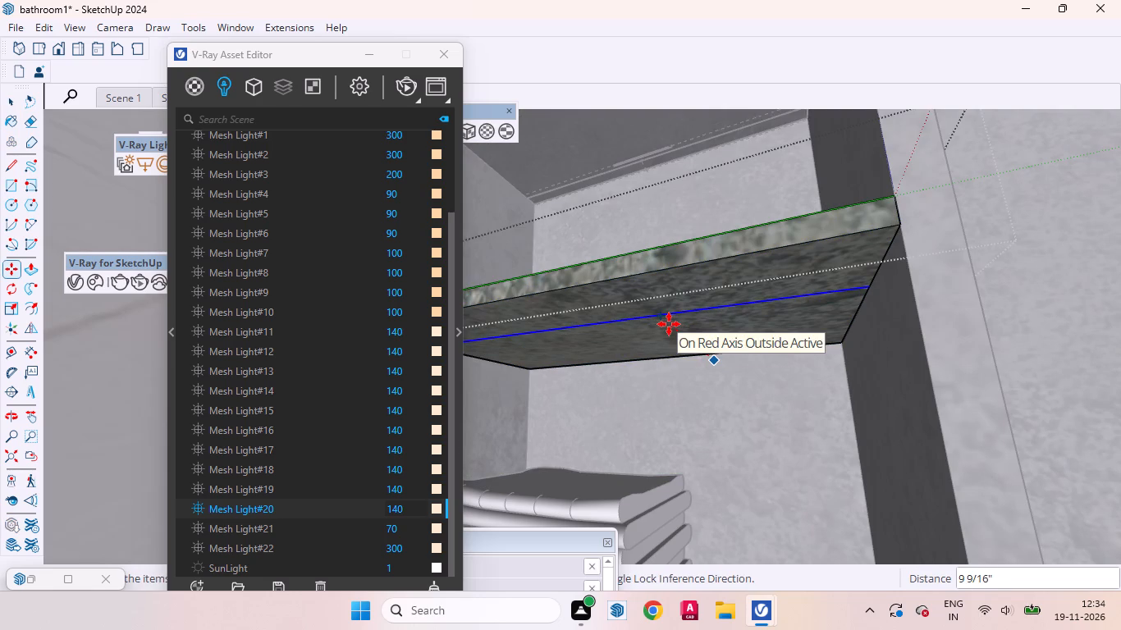
key(1)
key(Return)
key(space)
Group the narrow strip along the rear of the shelf's underside and convert it to a V-Ray mesh light.
scroll(709, 364, up, 3)
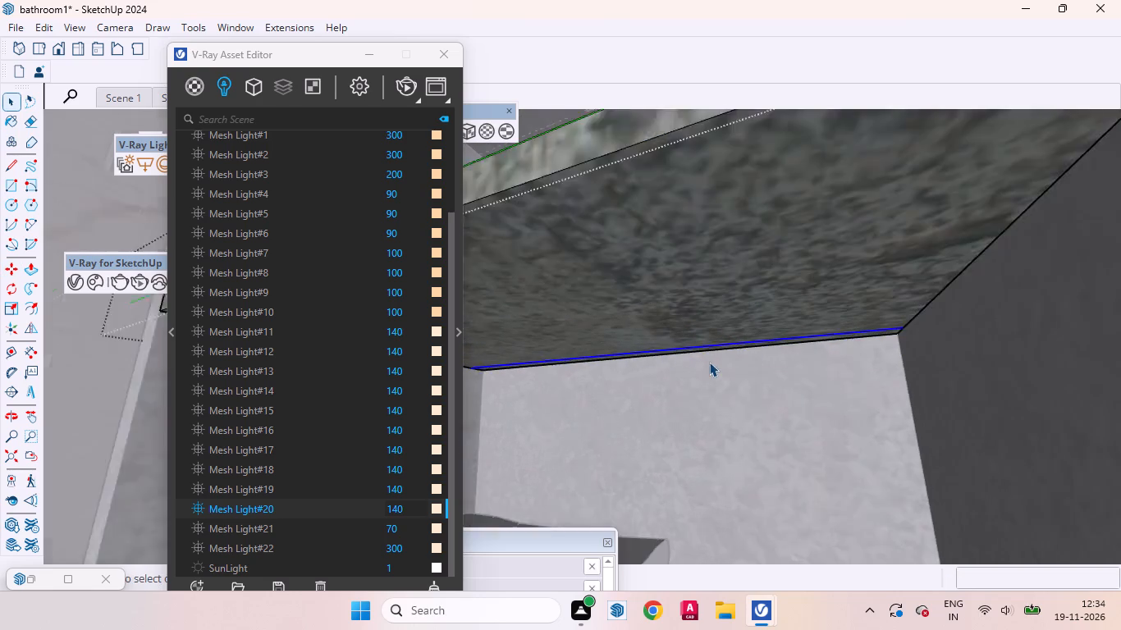
scroll(709, 362, up, 12)
click(693, 349)
double_click(693, 349)
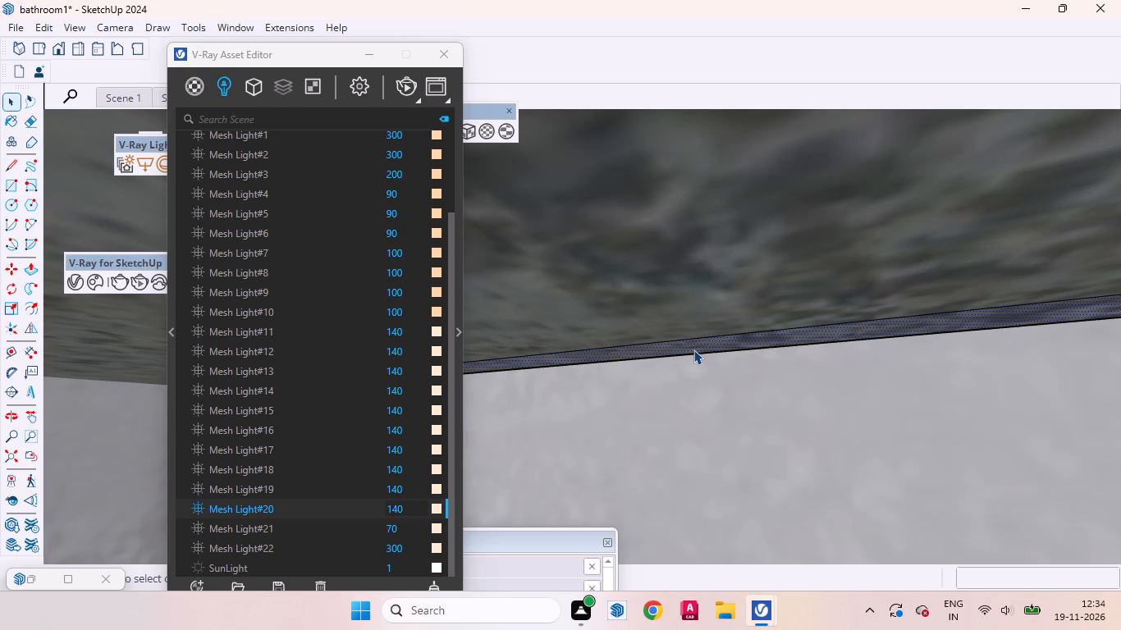
right_click(693, 349)
click(748, 150)
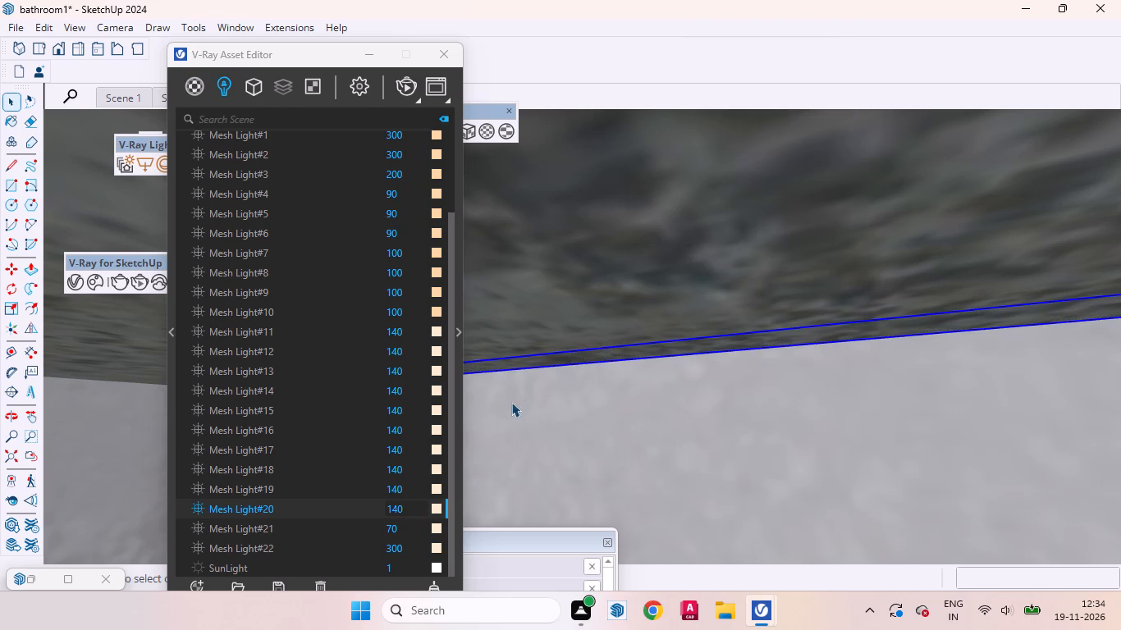
scroll(420, 452, down, 7)
scroll(392, 478, up, 1)
scroll(391, 483, down, 3)
scroll(300, 452, down, 3)
scroll(373, 500, down, 2)
scroll(460, 537, down, 1)
drag(325, 56, 236, 201)
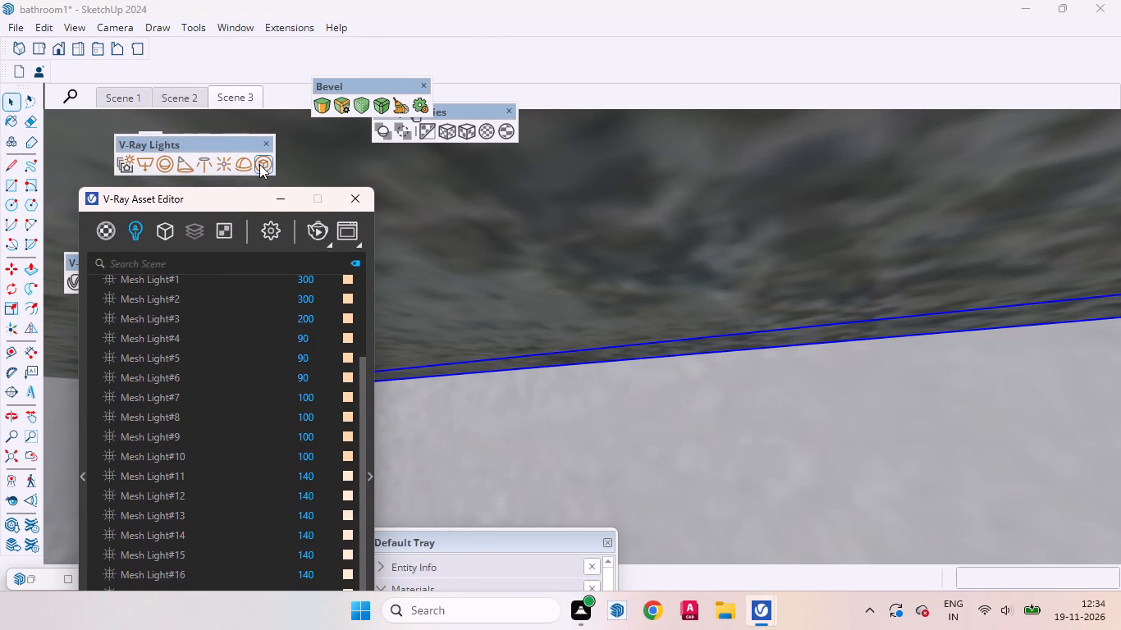
click(259, 164)
Set the intensity of the new mesh light under the shelf to 300 and copy Mesh Light#22's warm colour to it.
drag(245, 200, 295, 89)
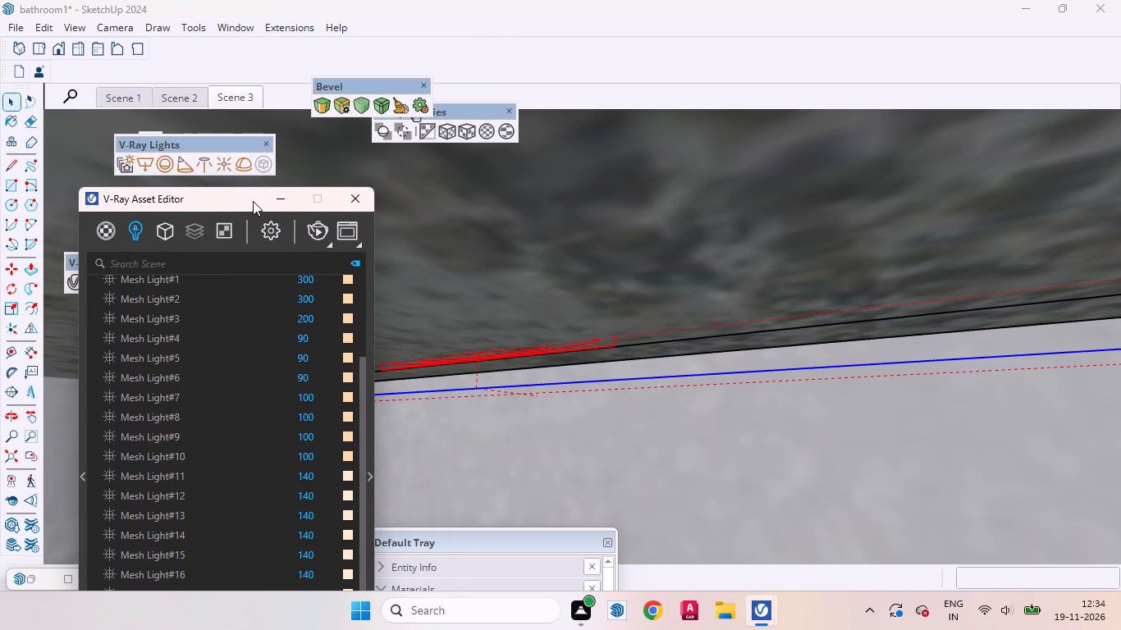
drag(253, 200, 306, 60)
scroll(317, 328, down, 11)
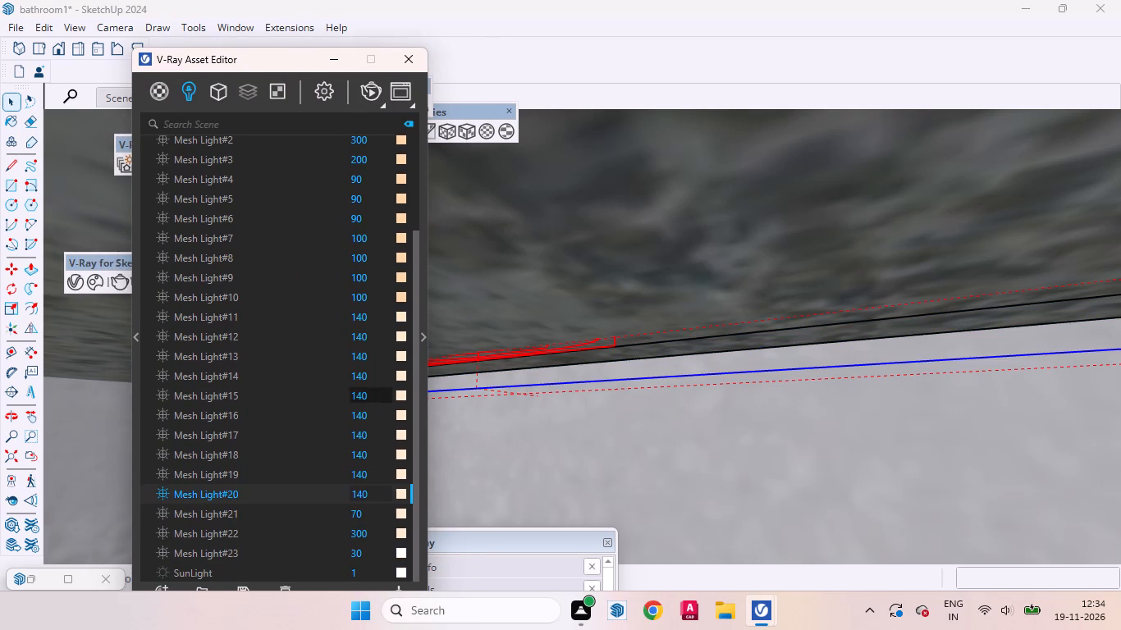
click(366, 559)
key(0)
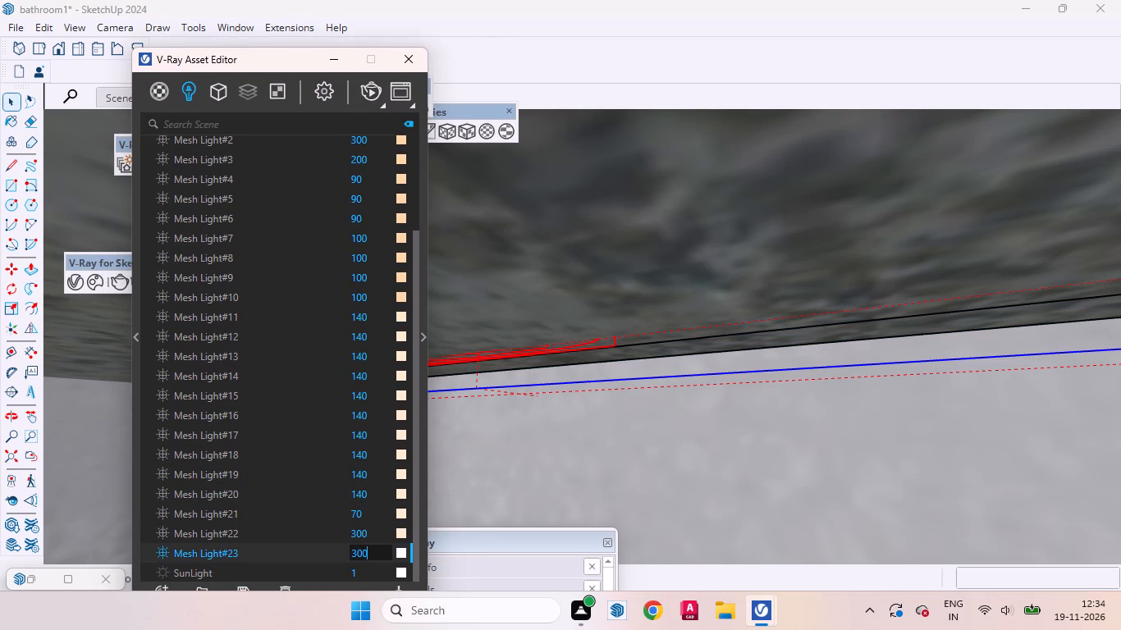
drag(383, 559, 392, 551)
drag(400, 534, 401, 555)
drag(401, 555, 400, 555)
Open the next shelf down, between the two towel stacks, for editing and copy its underside's rear edge 1" forward.
scroll(568, 448, down, 4)
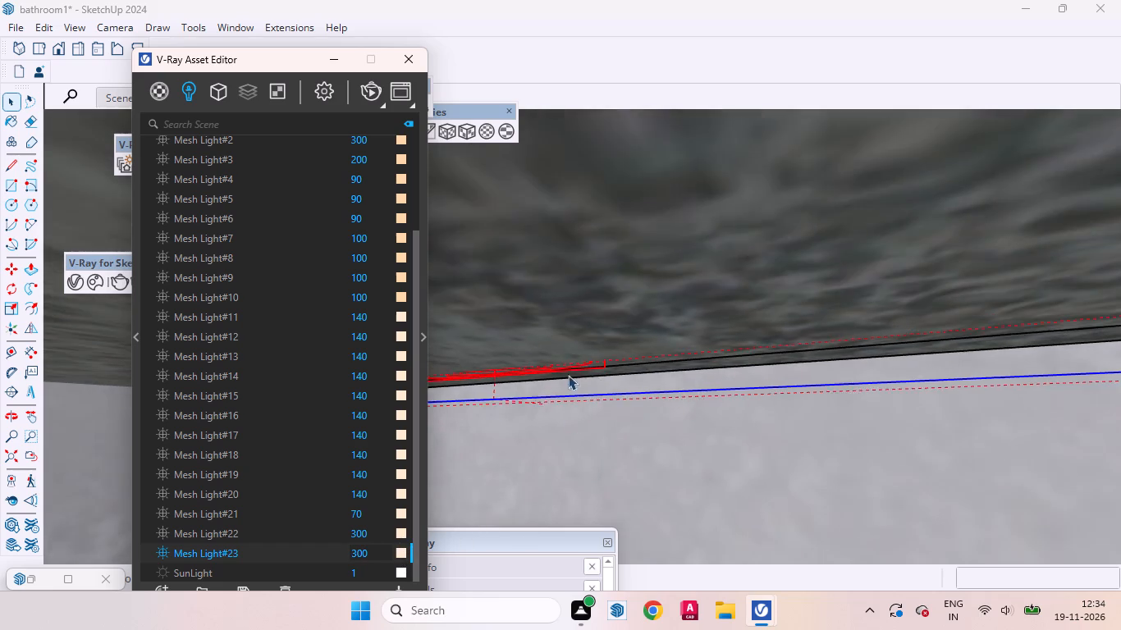
scroll(568, 375, down, 20)
scroll(568, 375, down, 5)
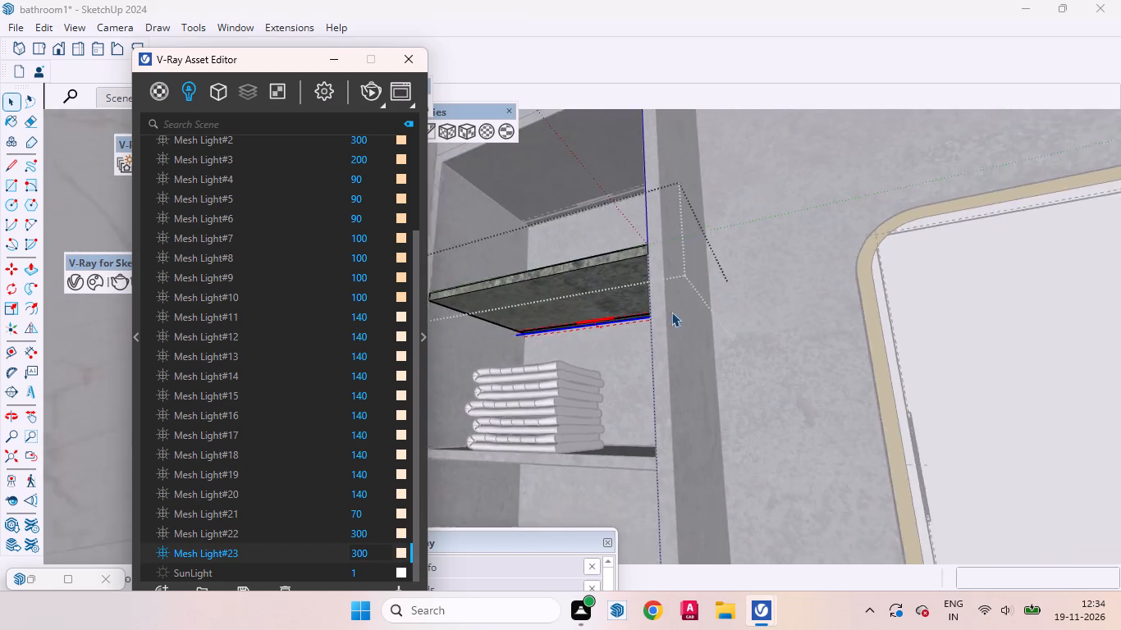
scroll(671, 312, down, 6)
scroll(572, 458, up, 3)
middle_drag(583, 456, 593, 416)
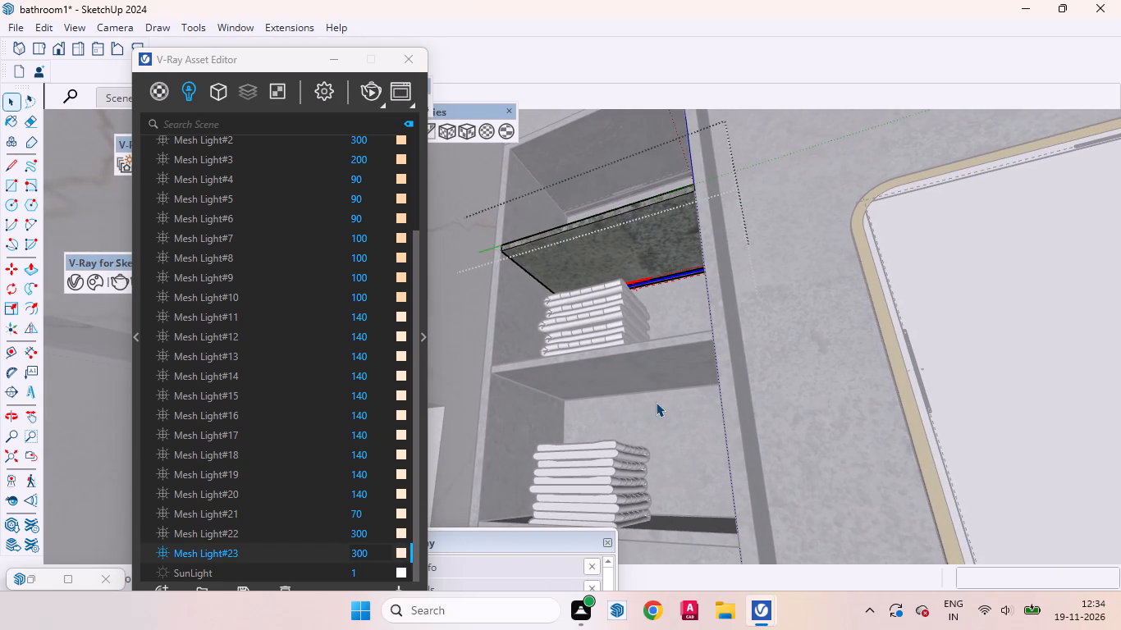
click(657, 394)
click(661, 393)
double_click(661, 393)
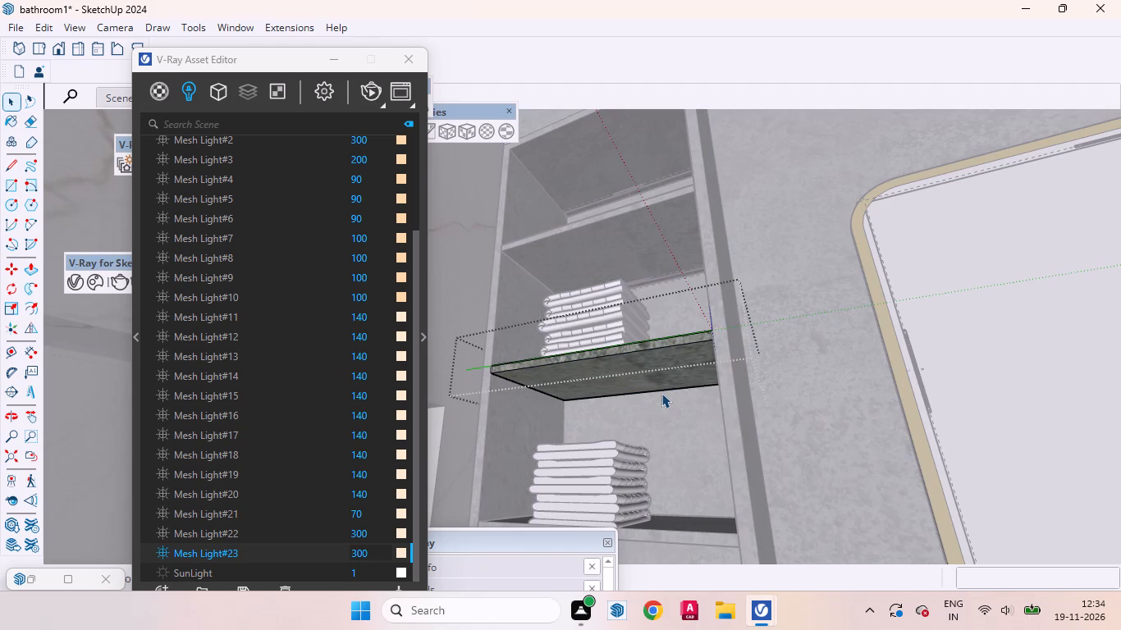
click(662, 393)
key(m)
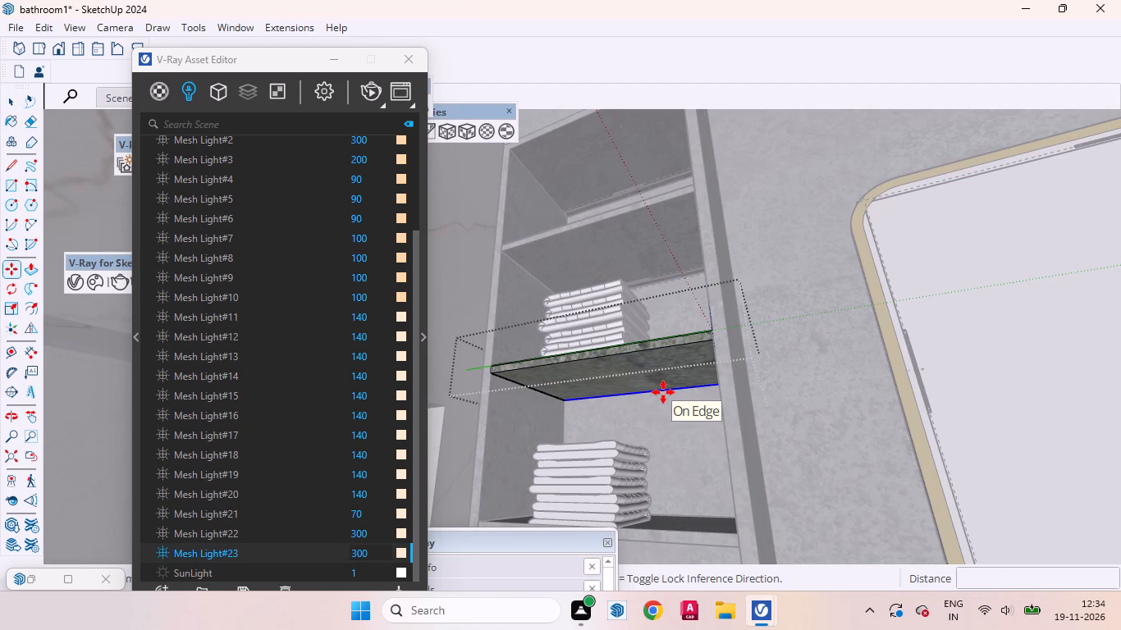
click(663, 392)
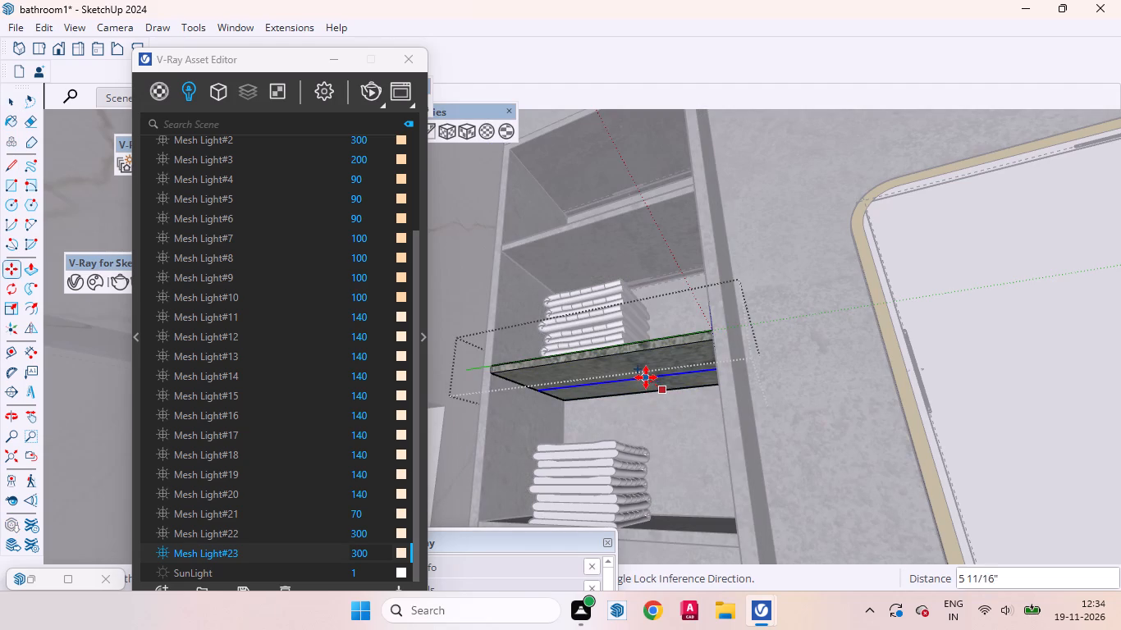
key(1)
key(Return)
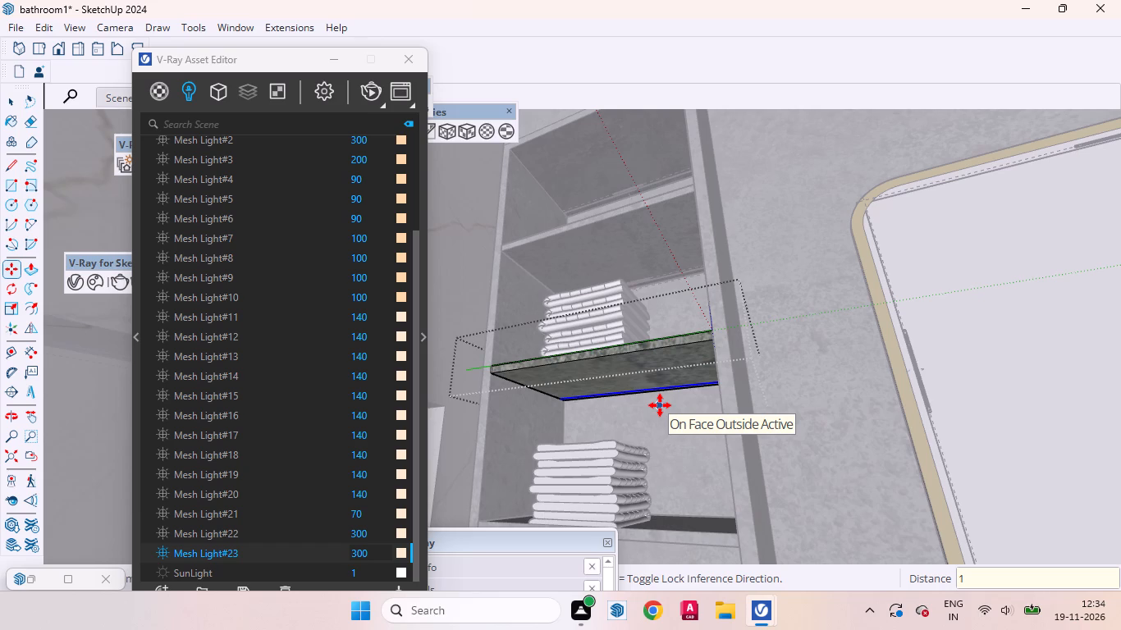
key(space)
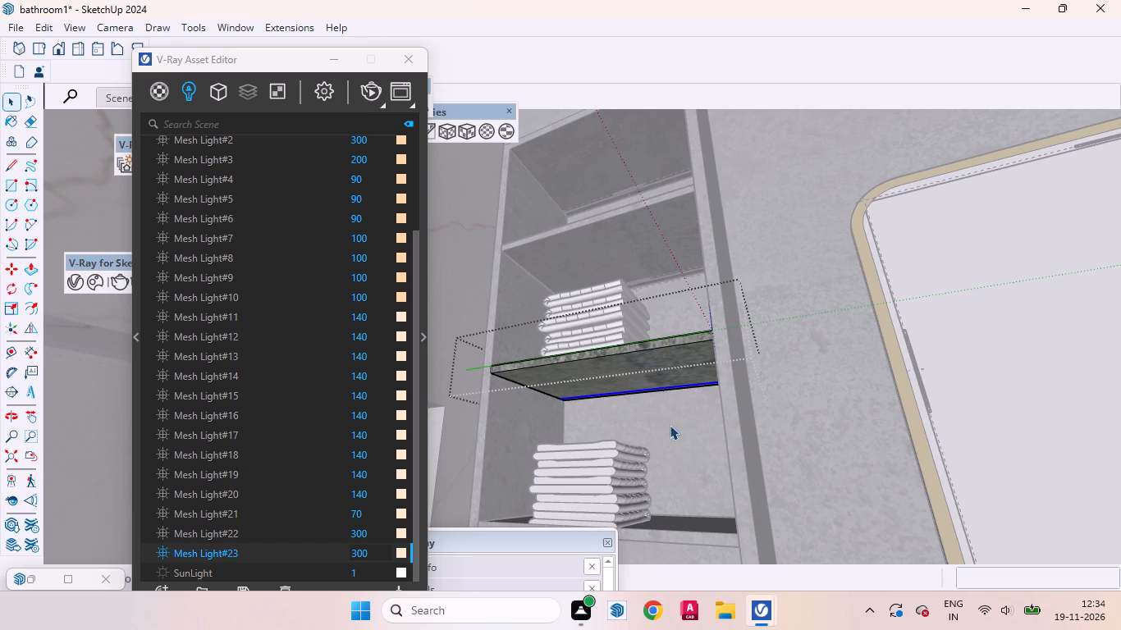
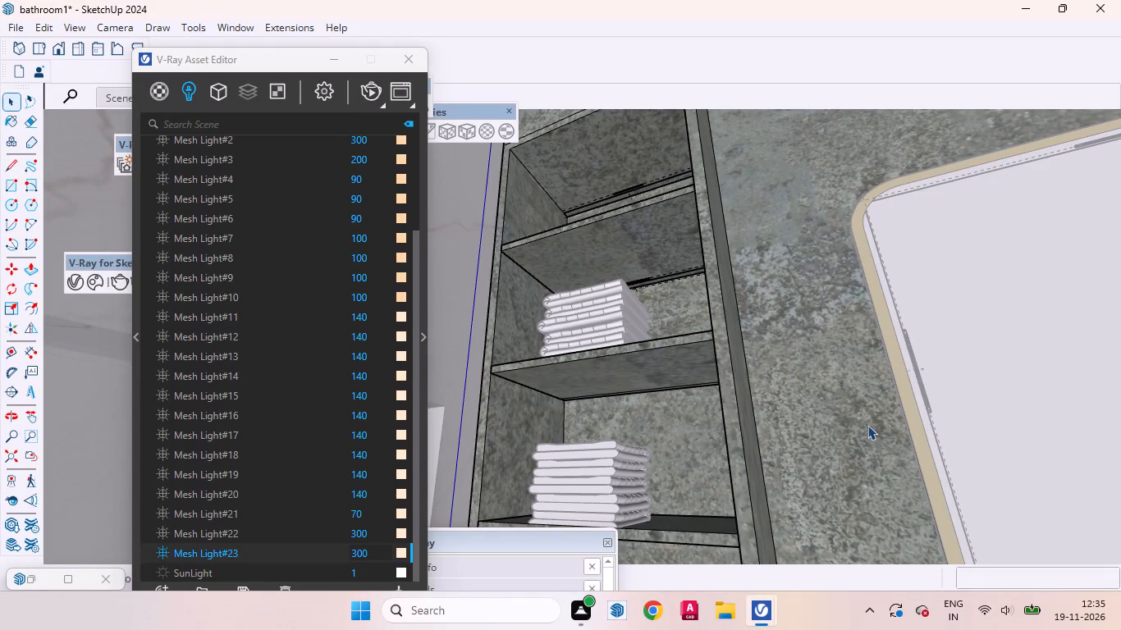
Group the narrow strip along the rear underside of the shelf between the two towel stacks and convert it to a V-Ray mesh light.
scroll(611, 377, up, 1)
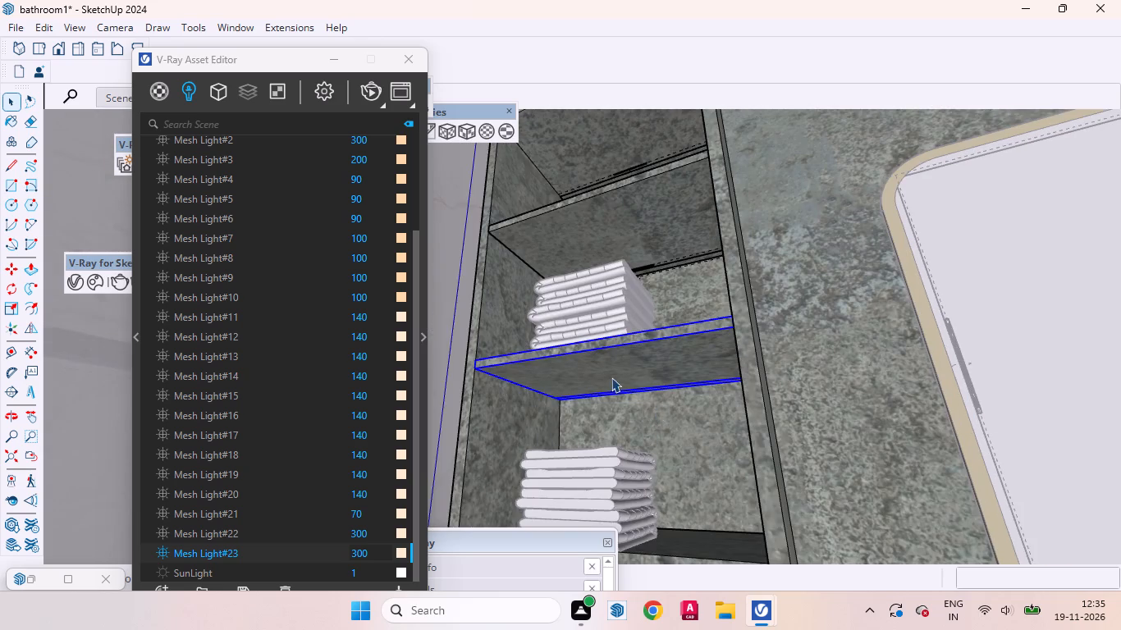
scroll(611, 377, up, 3)
triple_click(658, 389)
scroll(682, 404, up, 7)
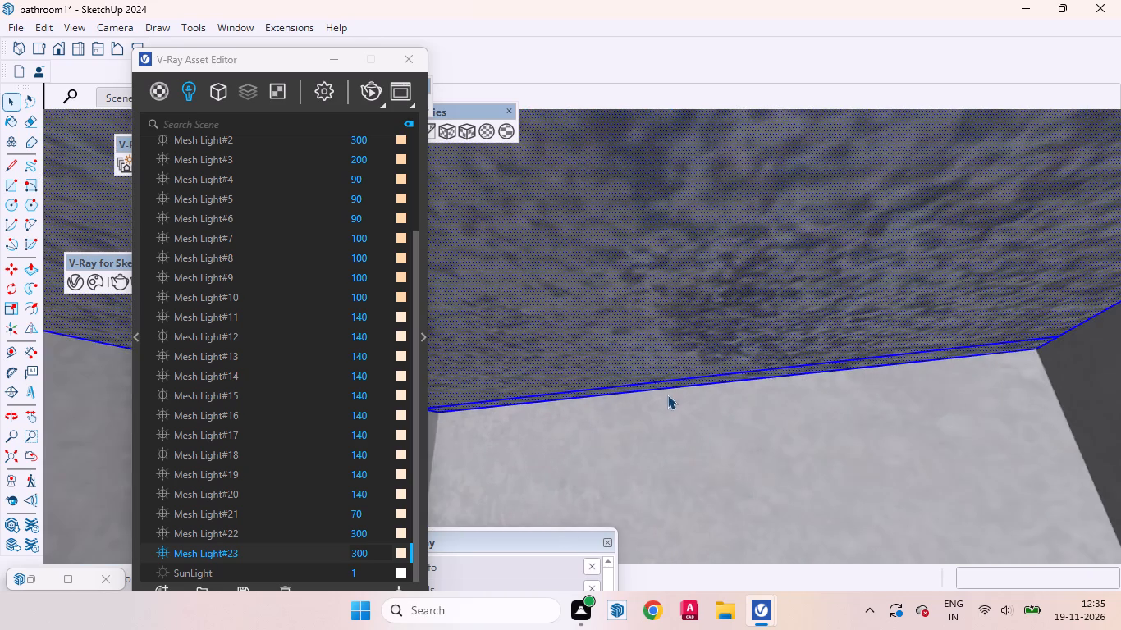
scroll(668, 391, up, 3)
click(674, 380)
double_click(674, 382)
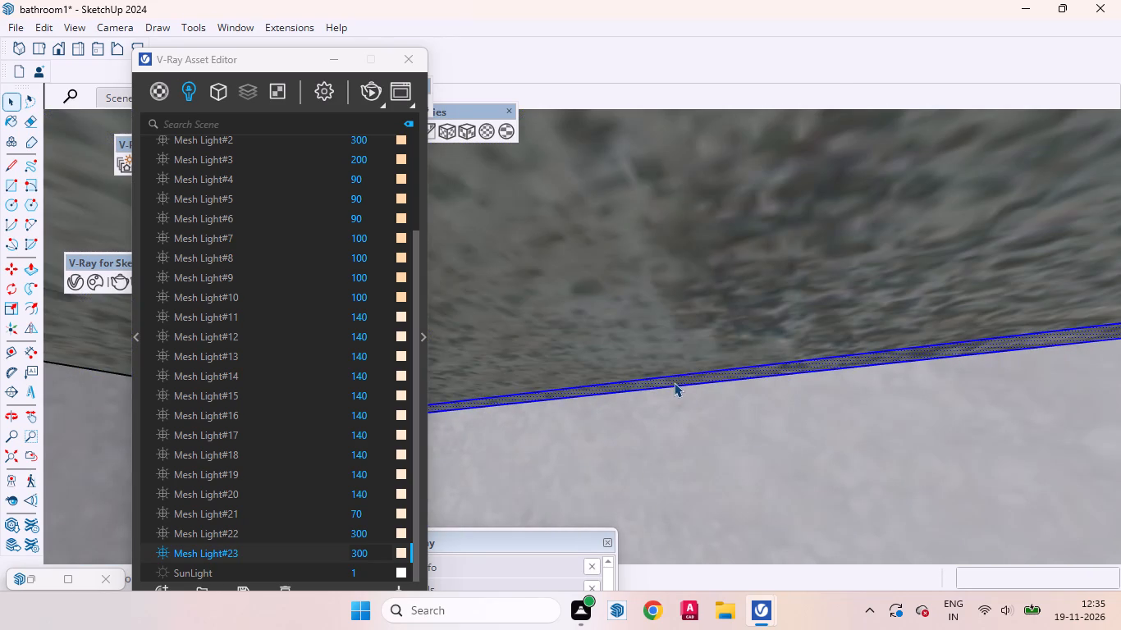
right_click(674, 382)
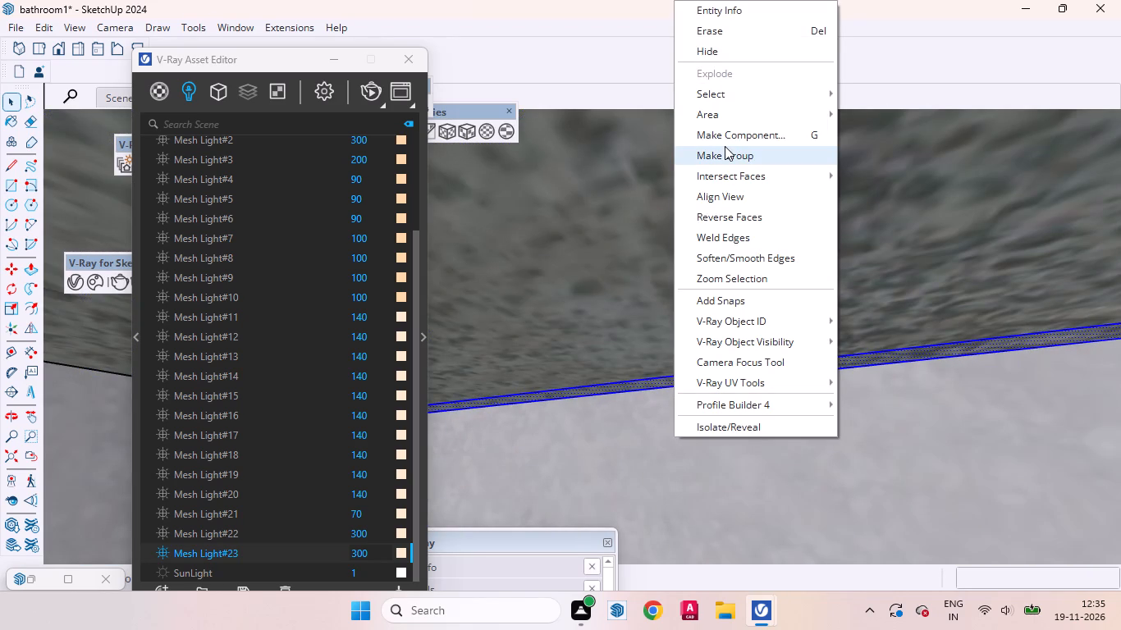
click(724, 160)
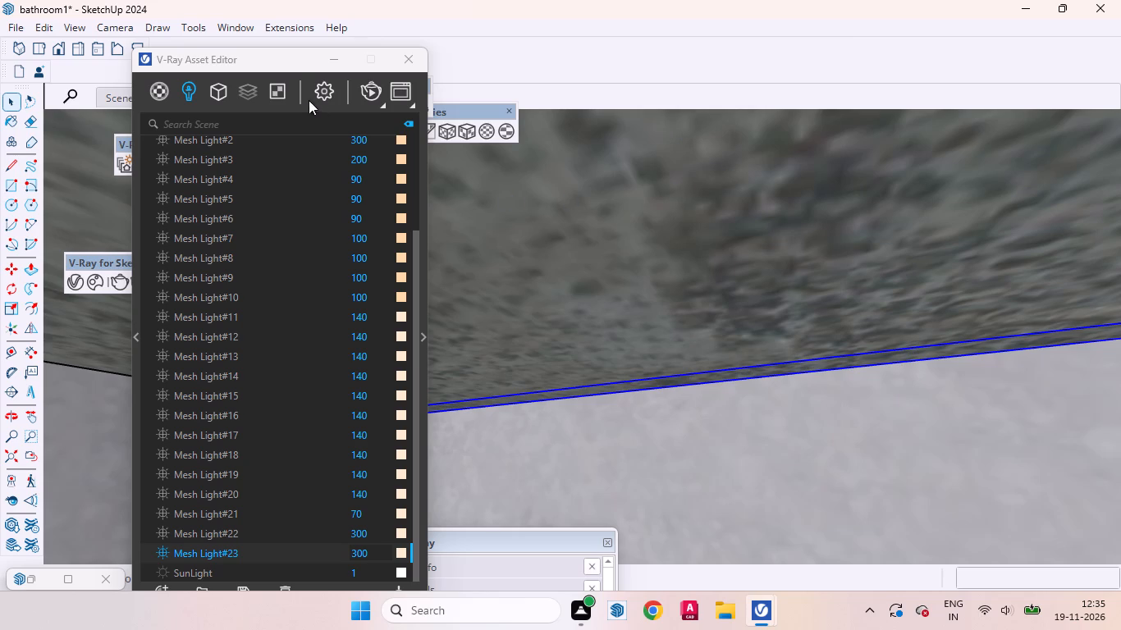
drag(292, 61, 293, 258)
drag(285, 60, 285, 66)
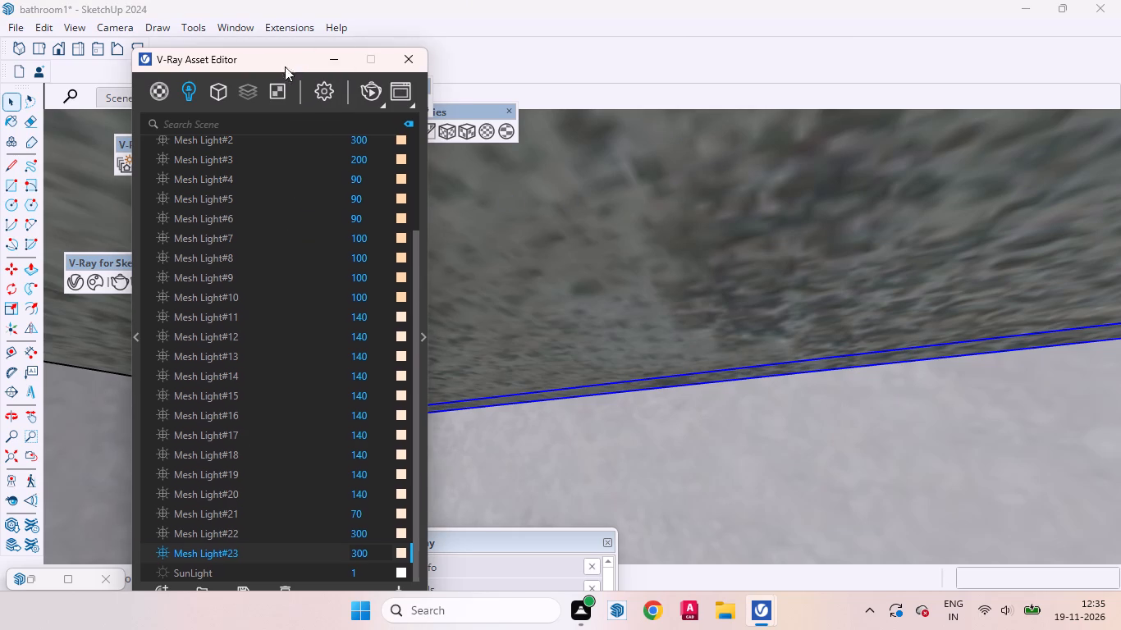
drag(285, 66, 278, 283)
click(264, 170)
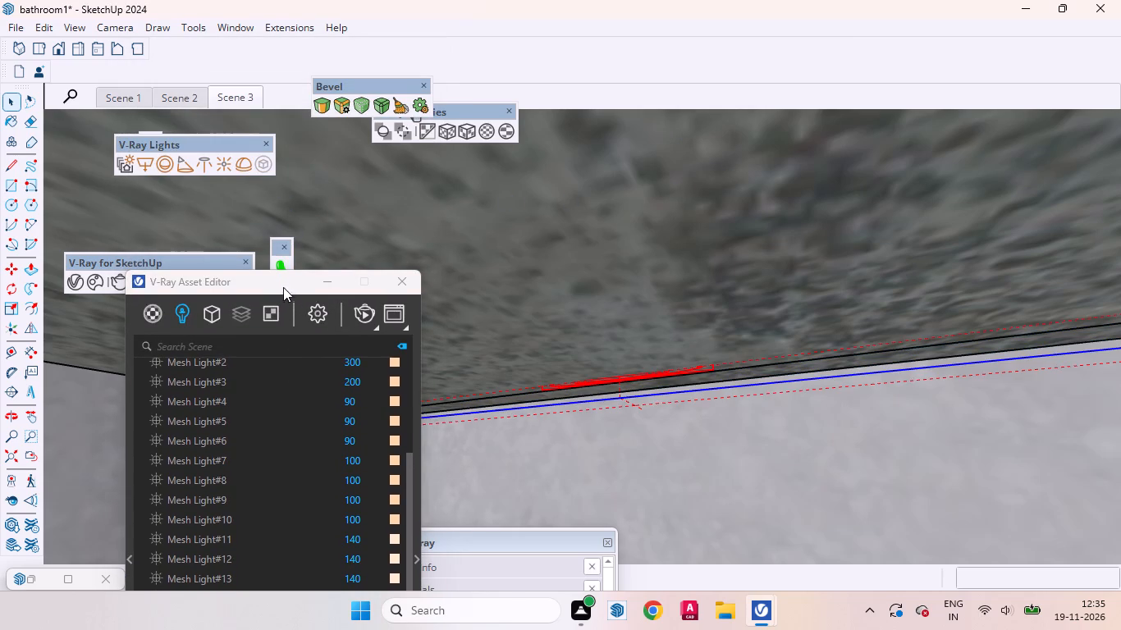
Set the intensity of the new mesh light under that shelf to 300 and copy Mesh Light#23's warm colour to it.
drag(283, 285, 332, 63)
scroll(317, 260, down, 6)
scroll(315, 274, up, 1)
scroll(317, 283, down, 5)
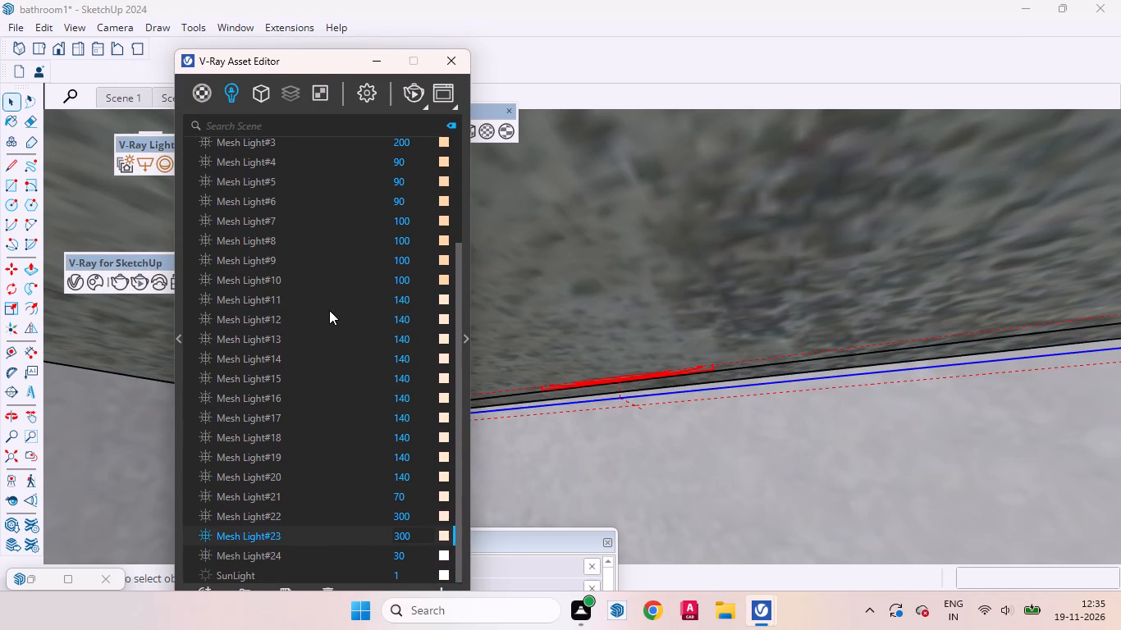
click(411, 555)
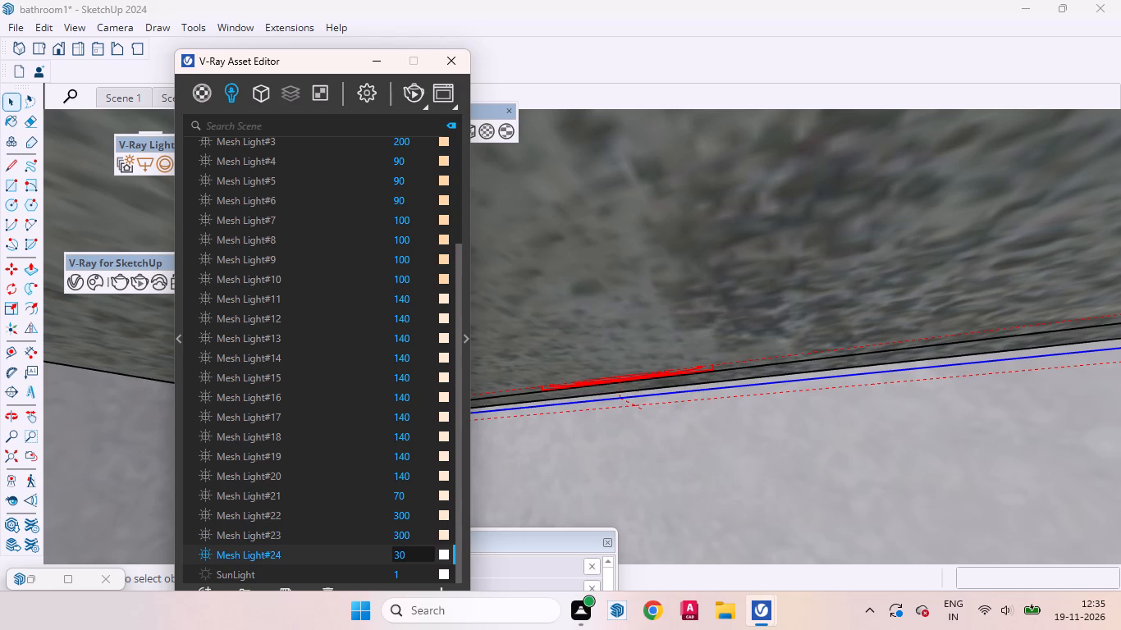
key(0)
drag(442, 533, 444, 556)
Open the shelf supporting the lower towel stack for editing and copy its underside's rear edge 1" forward.
scroll(727, 383, down, 3)
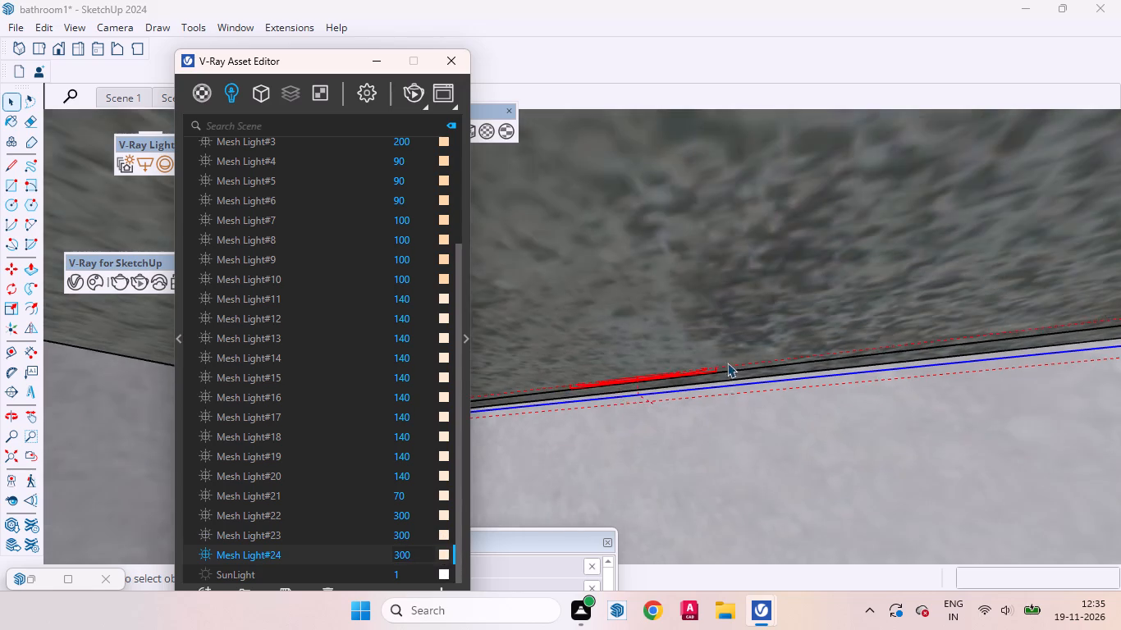
scroll(727, 363, down, 20)
scroll(727, 363, down, 1)
scroll(698, 317, up, 1)
scroll(698, 317, down, 3)
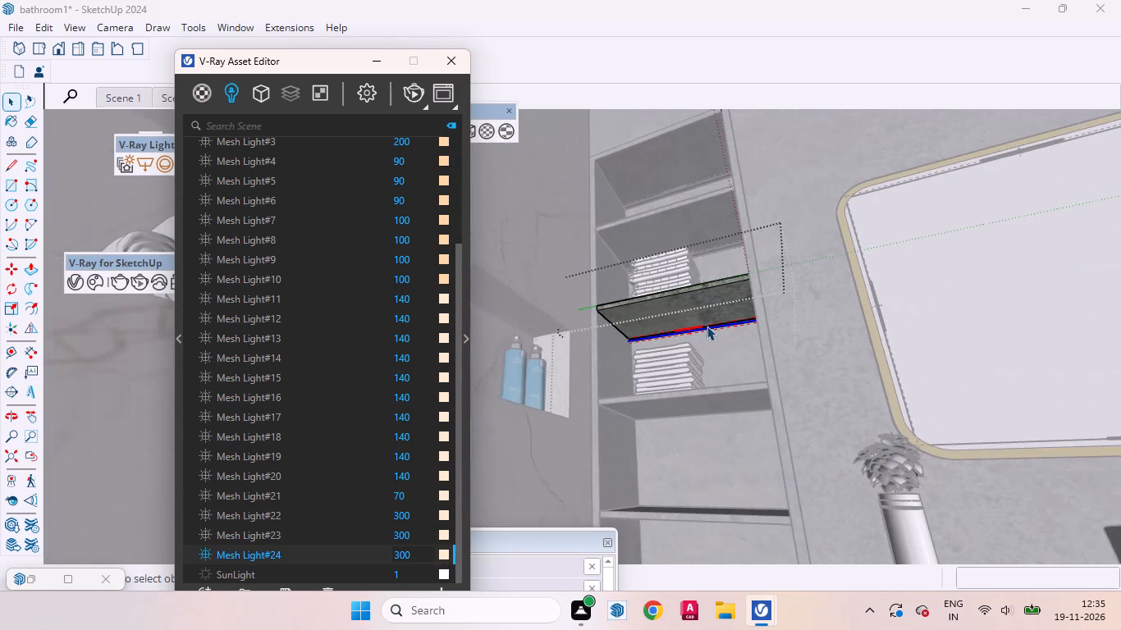
scroll(722, 444, up, 3)
click(731, 400)
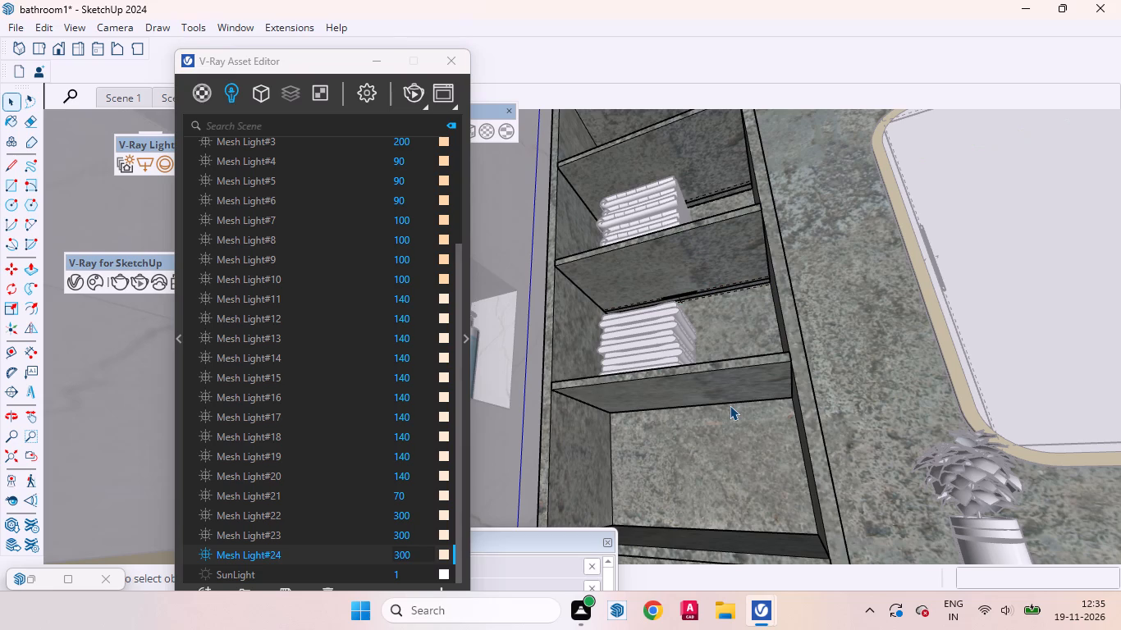
click(730, 404)
double_click(730, 404)
click(730, 404)
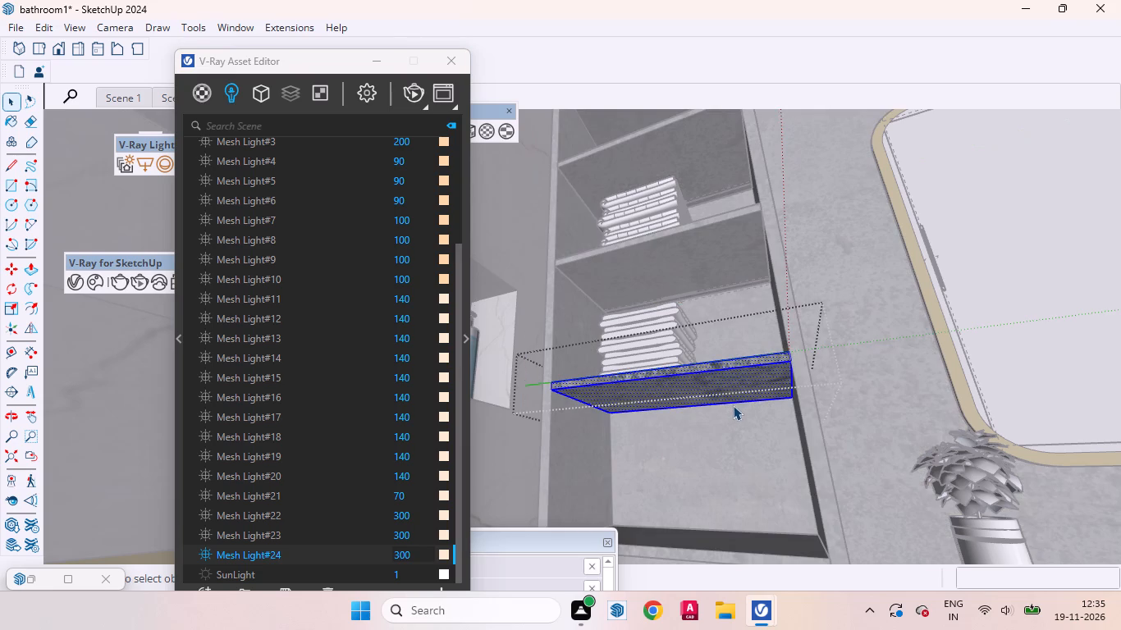
click(734, 406)
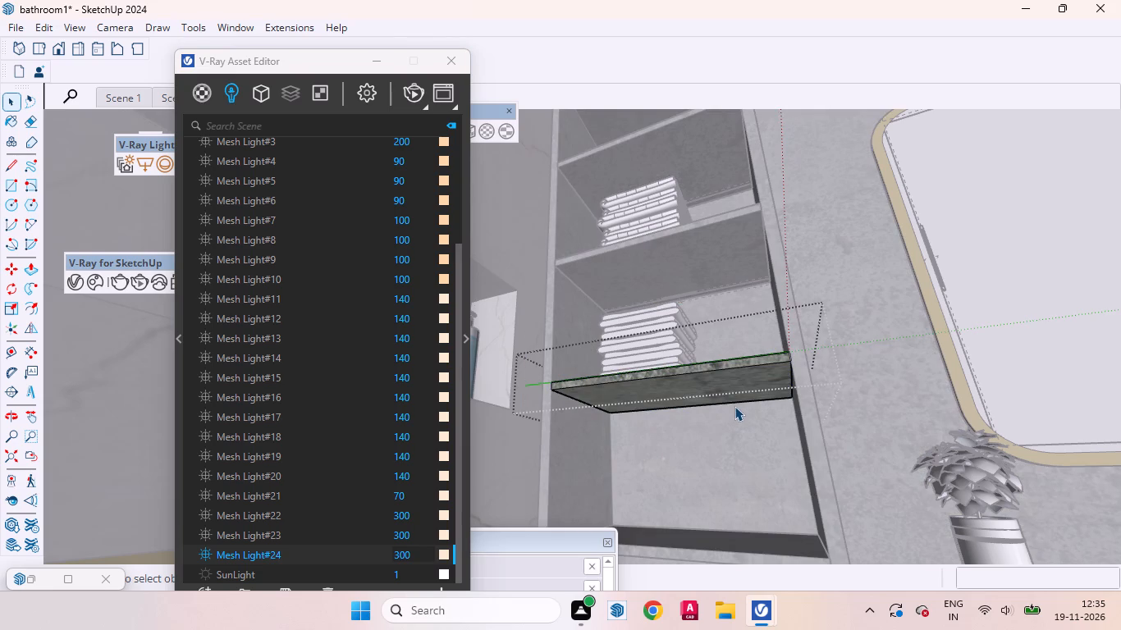
click(734, 406)
click(730, 404)
key(m)
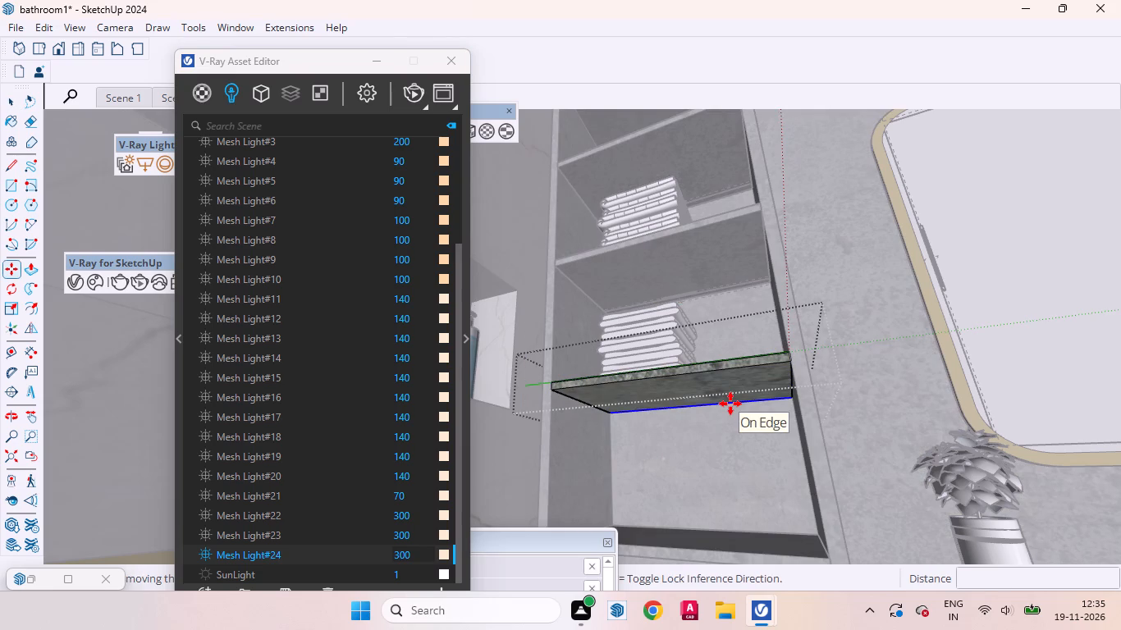
click(730, 404)
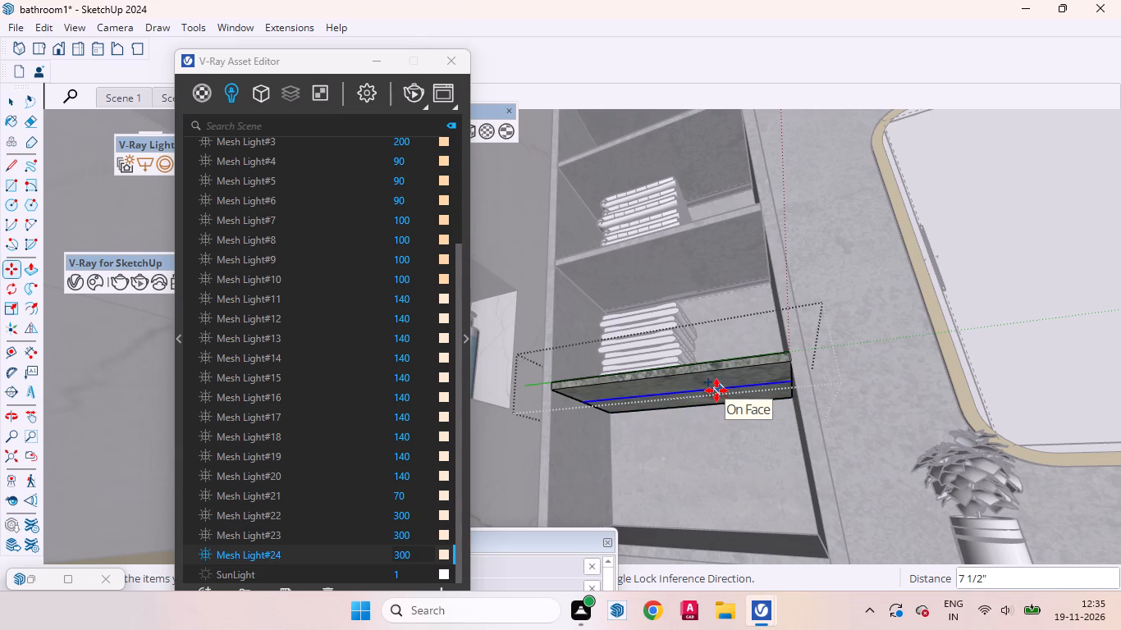
key(1)
key(Return)
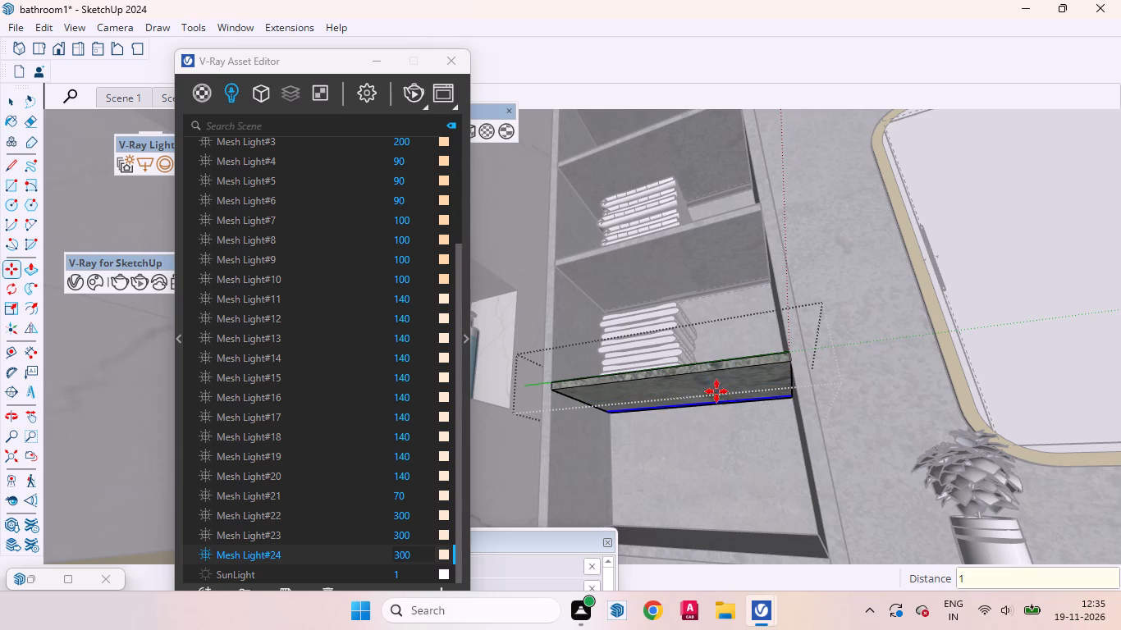
key(space)
click(739, 439)
Group the narrow strip along the rear underside of the lower towel stack's shelf and convert it to a V-Ray mesh light.
scroll(728, 410, up, 11)
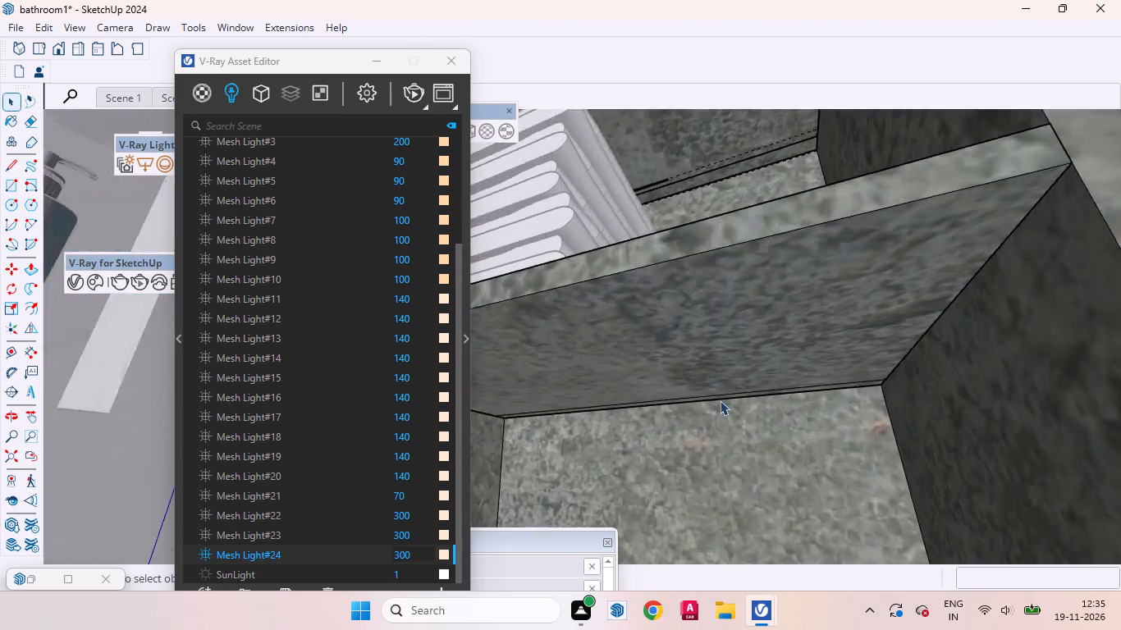
middle_drag(716, 370, 701, 310)
scroll(744, 413, up, 10)
click(738, 377)
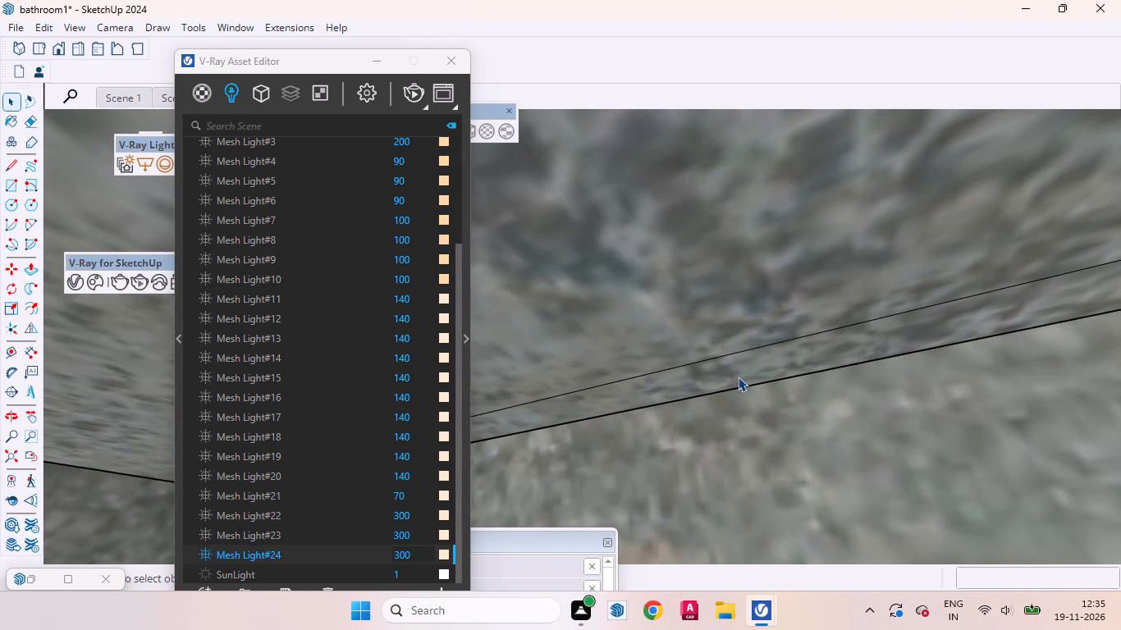
double_click(730, 373)
click(715, 375)
double_click(749, 376)
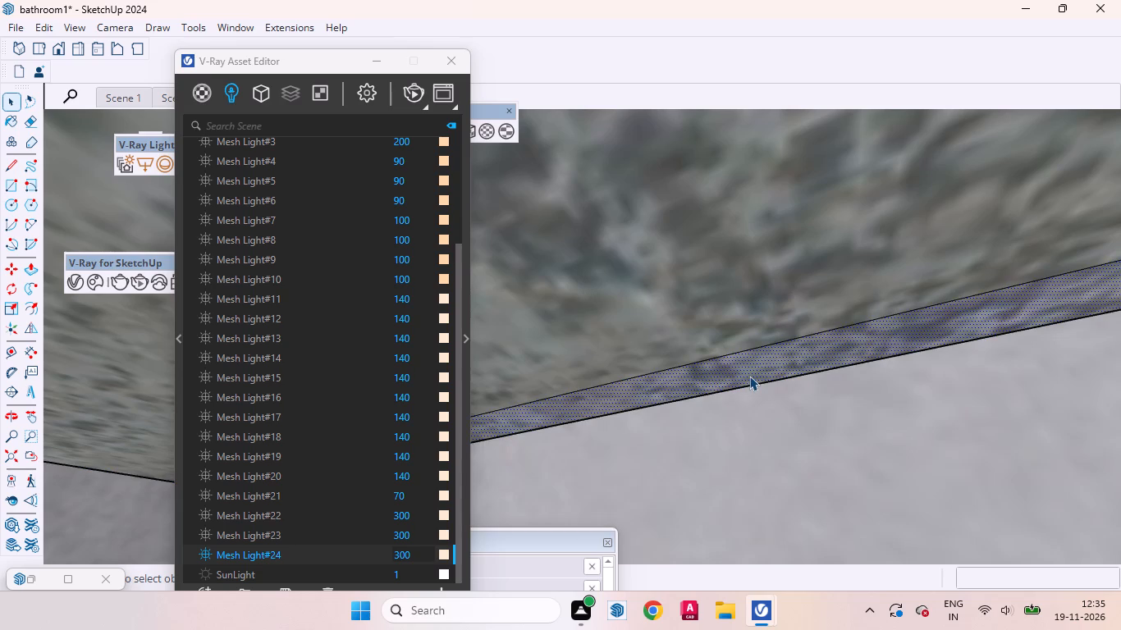
right_click(749, 376)
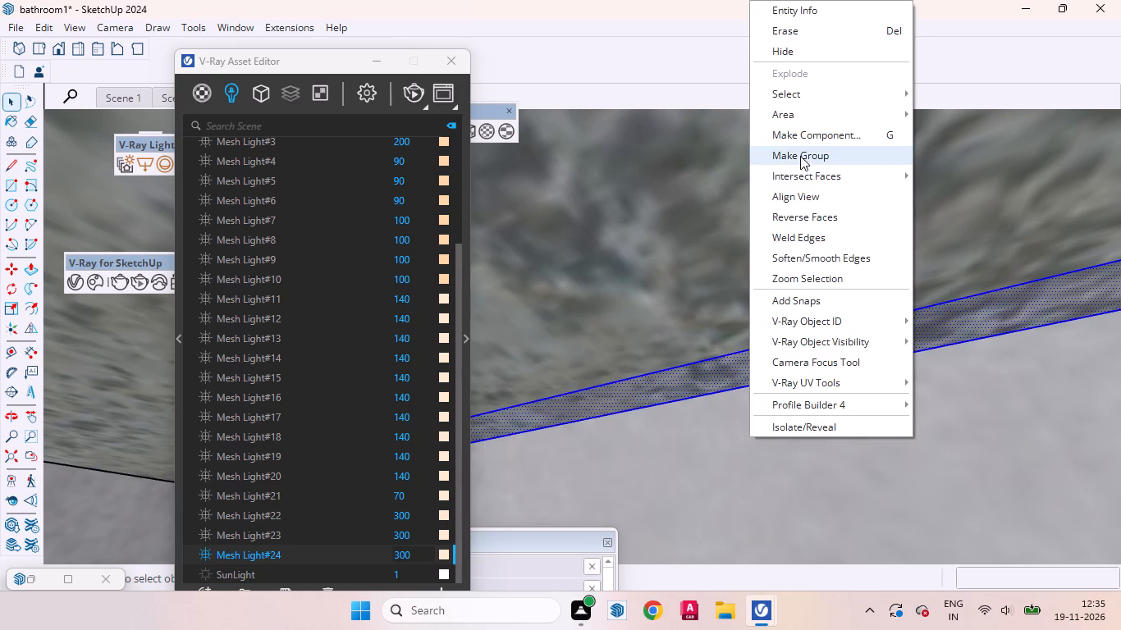
click(800, 156)
drag(309, 71, 303, 198)
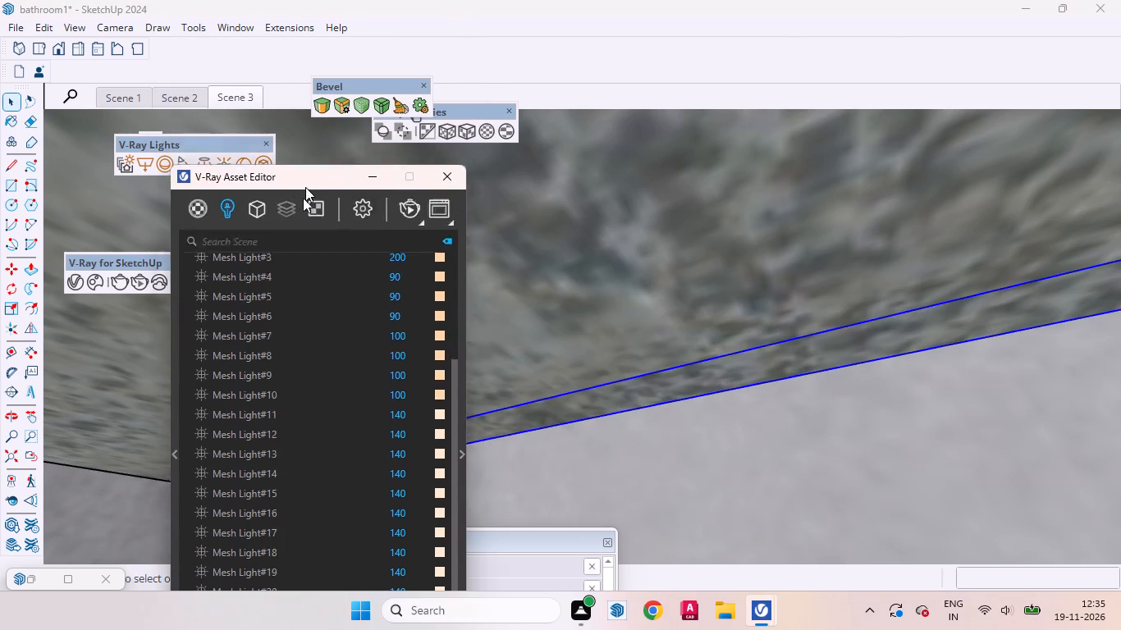
drag(303, 198, 247, 329)
click(263, 162)
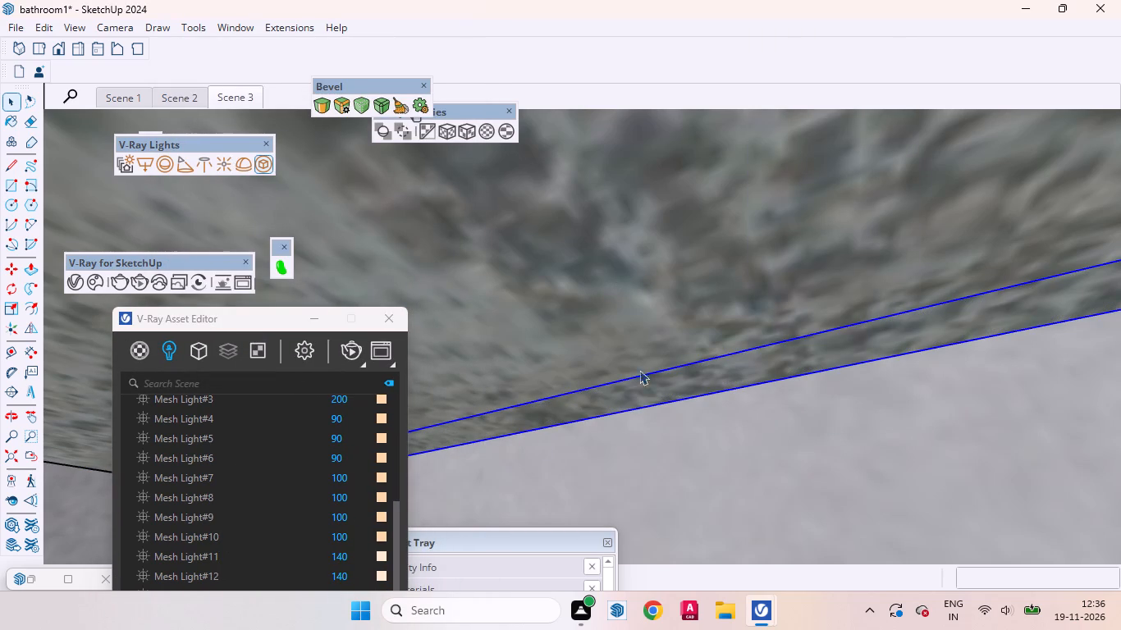
Open the next shelf down, below the empty compartment, for editing and copy its underside's rear edge 1" forward.
scroll(715, 418, down, 13)
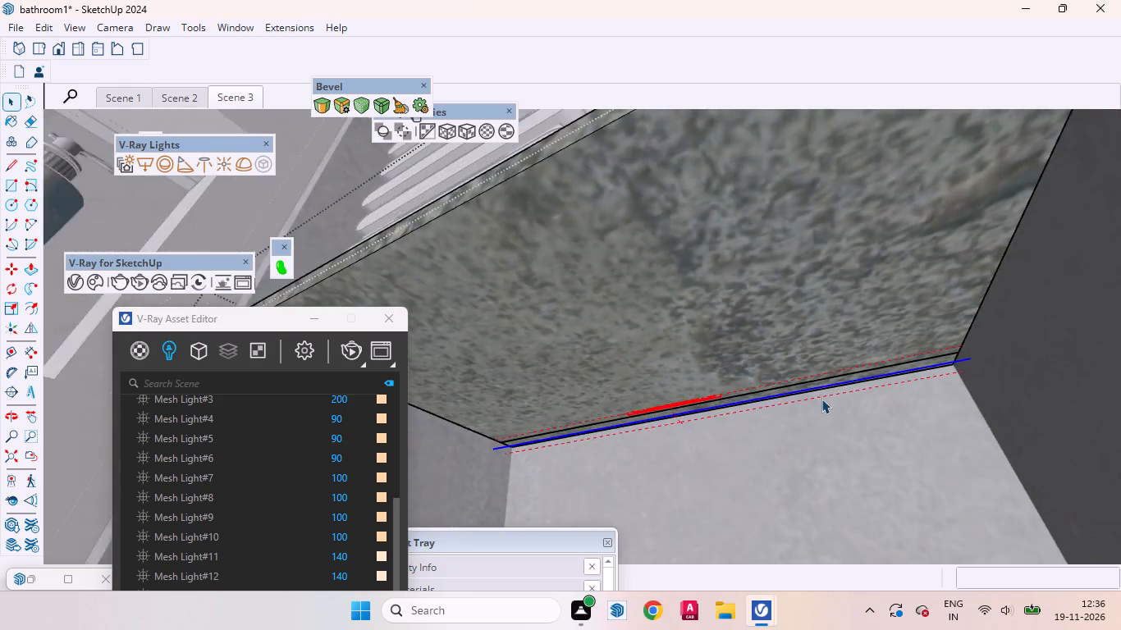
scroll(821, 399, down, 9)
scroll(808, 395, up, 1)
scroll(808, 395, down, 7)
scroll(842, 545, up, 3)
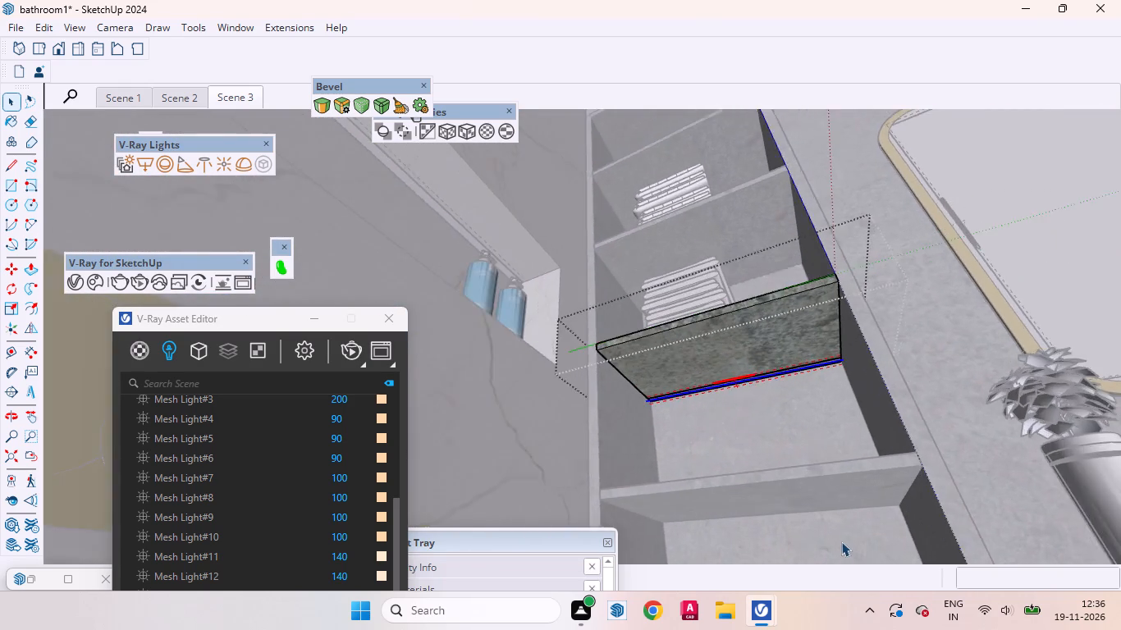
scroll(841, 541, up, 3)
scroll(768, 458, down, 9)
scroll(764, 486, up, 3)
click(764, 486)
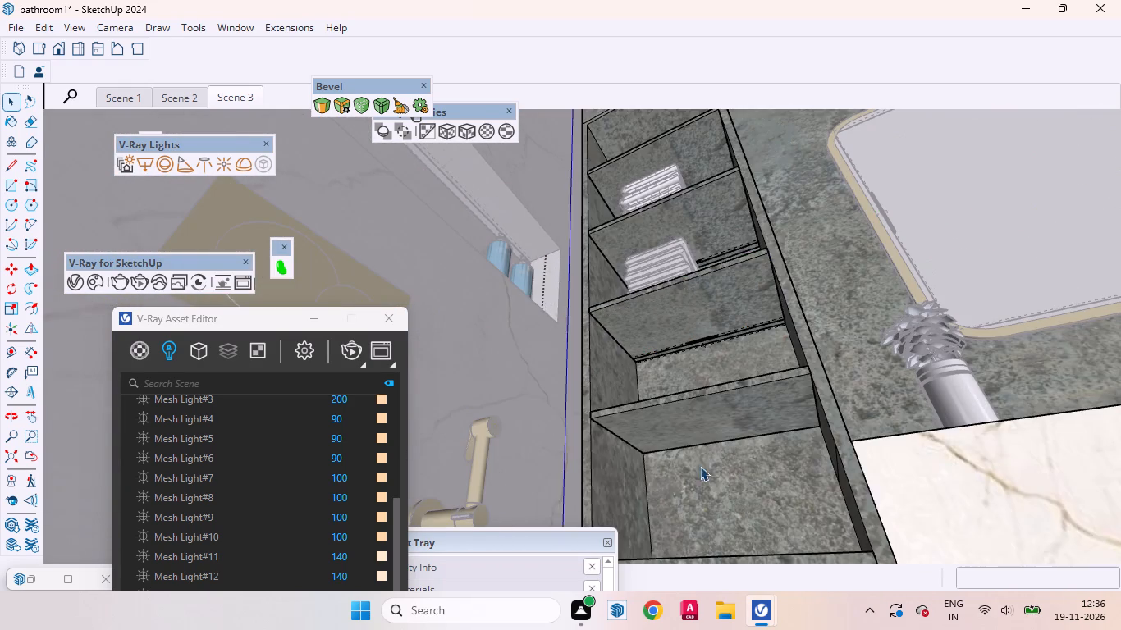
scroll(698, 436, up, 3)
click(762, 429)
double_click(724, 428)
click(745, 423)
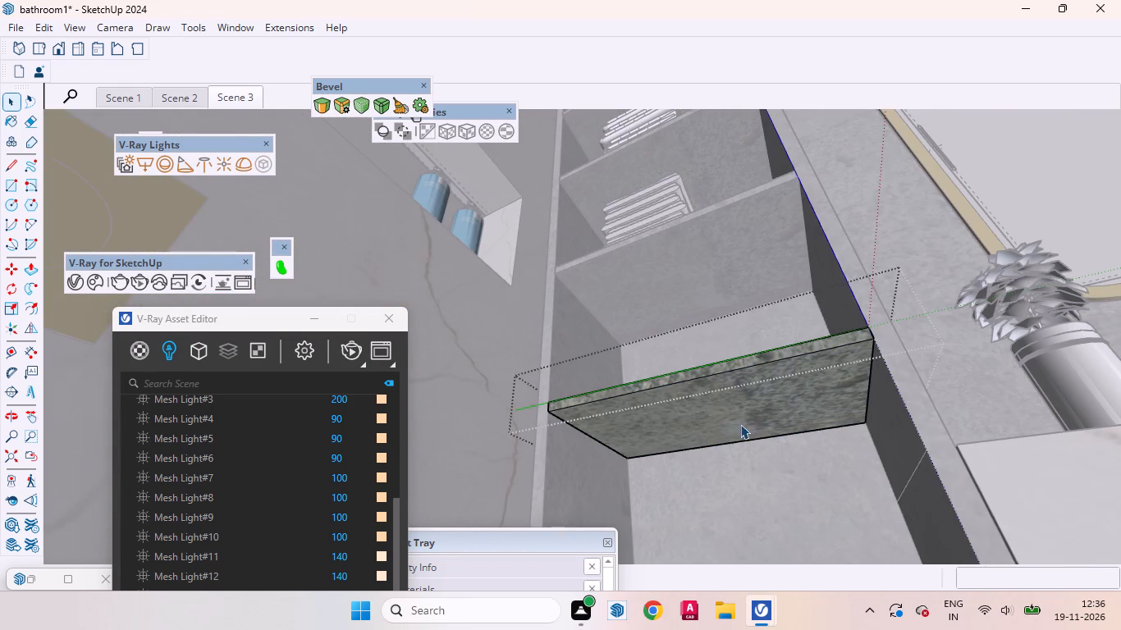
click(750, 443)
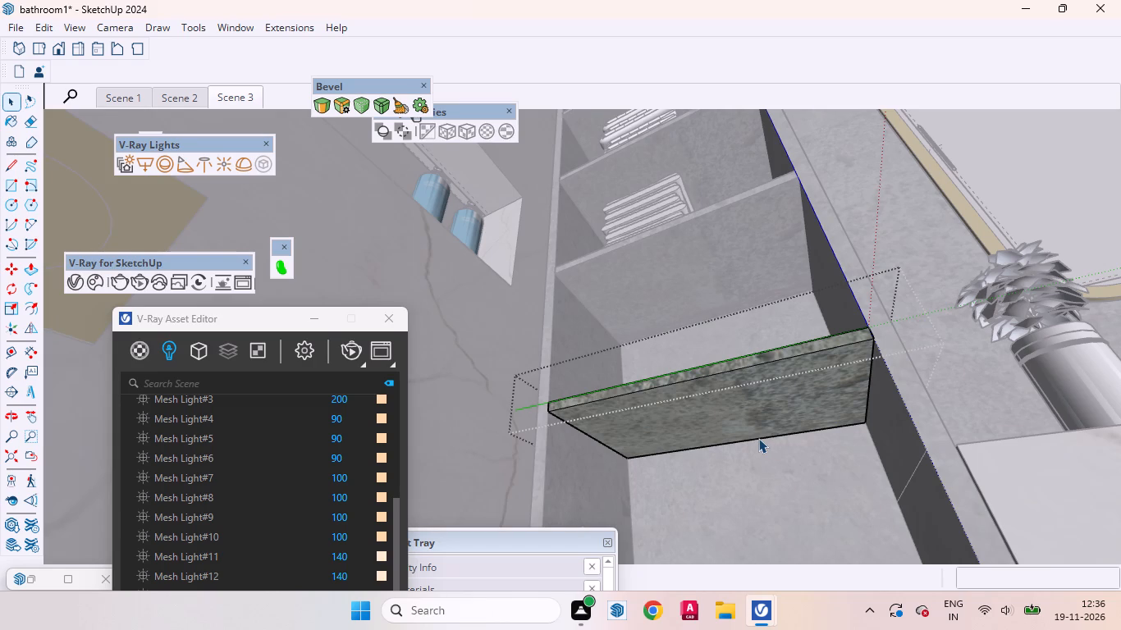
click(758, 438)
key(m)
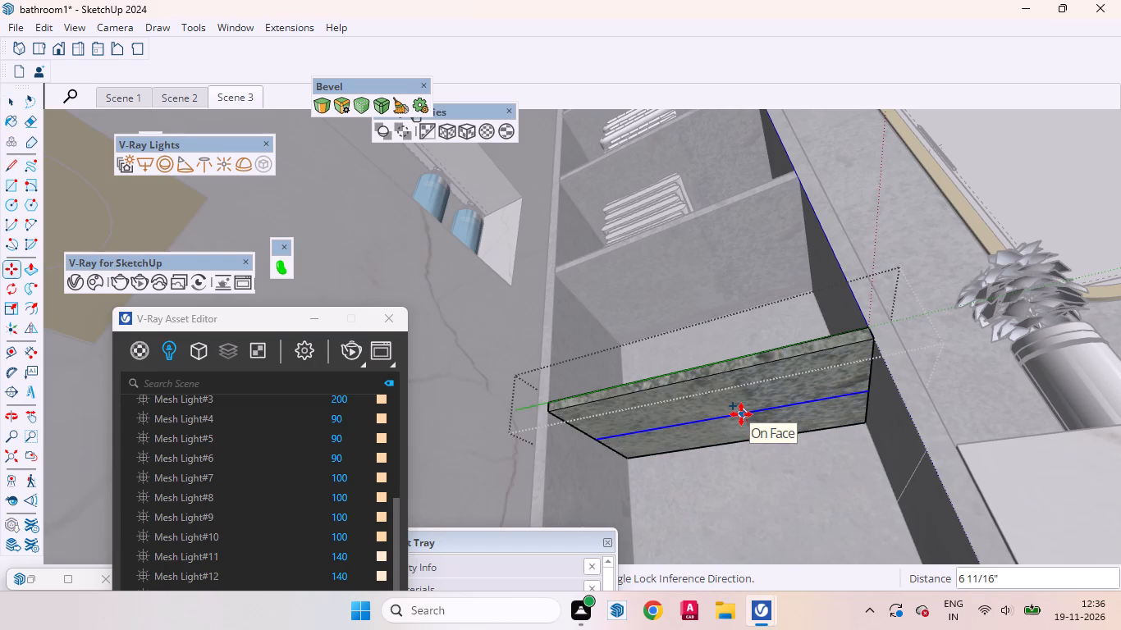
key(1)
key(Return)
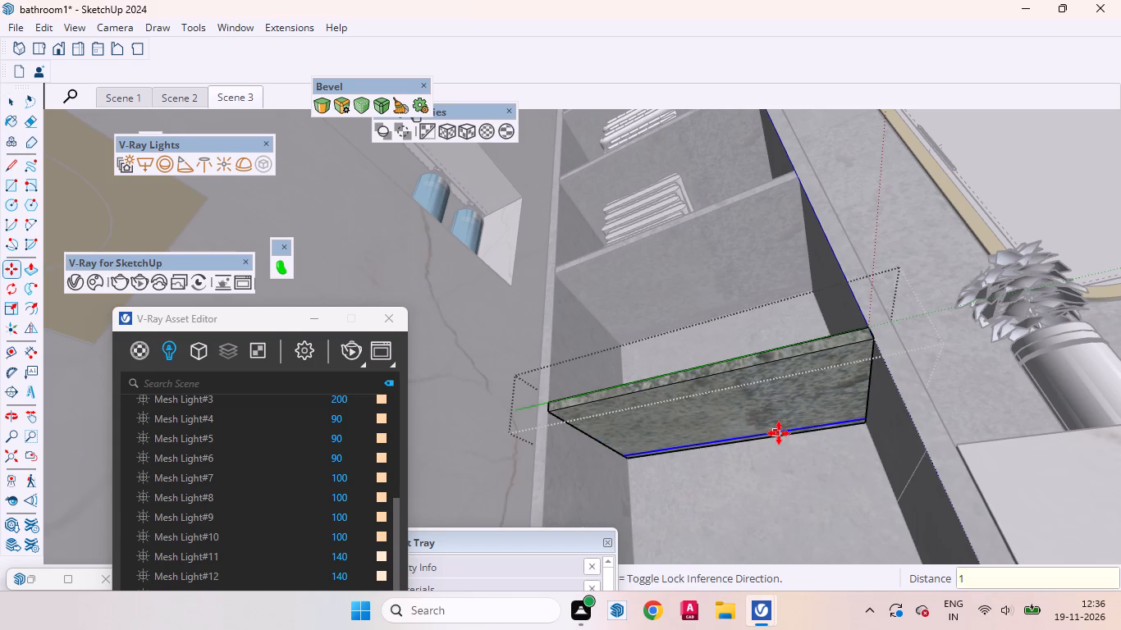
scroll(783, 444, up, 11)
key(space)
Group the narrow strip along the rear underside of the shelf below the empty compartment and convert it to a V-Ray mesh light.
scroll(750, 426, up, 6)
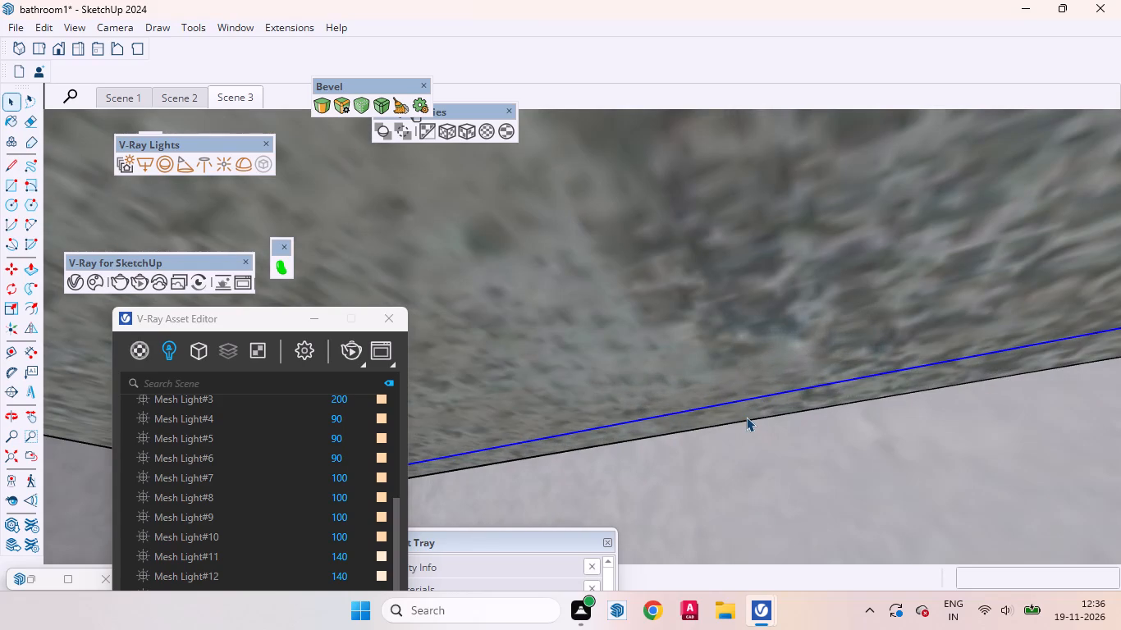
click(746, 417)
double_click(735, 413)
right_click(735, 413)
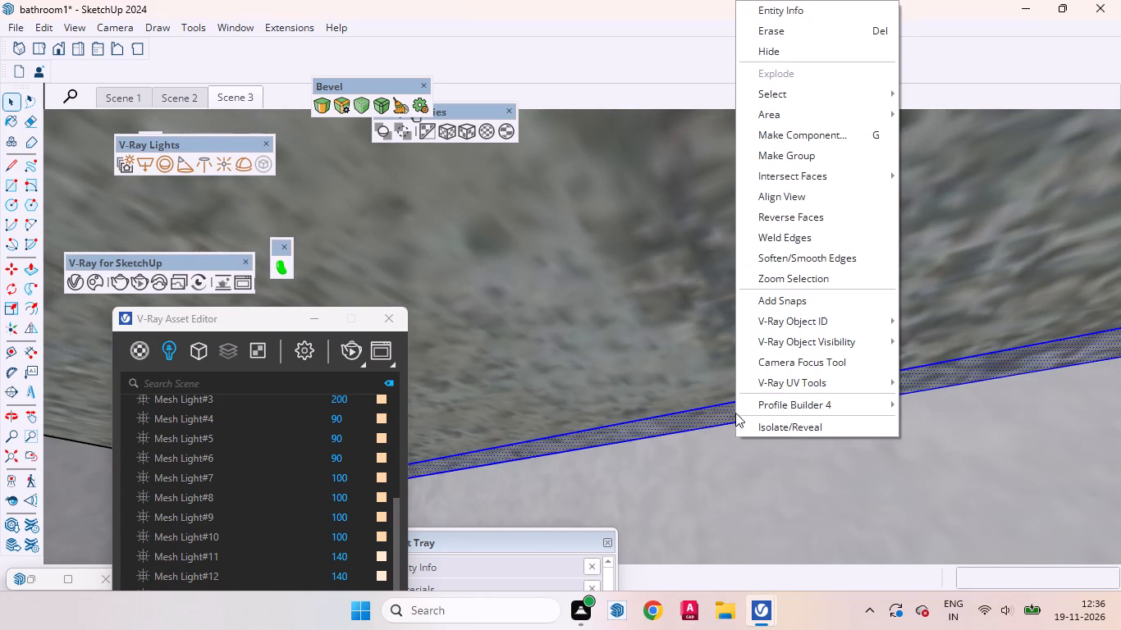
click(801, 154)
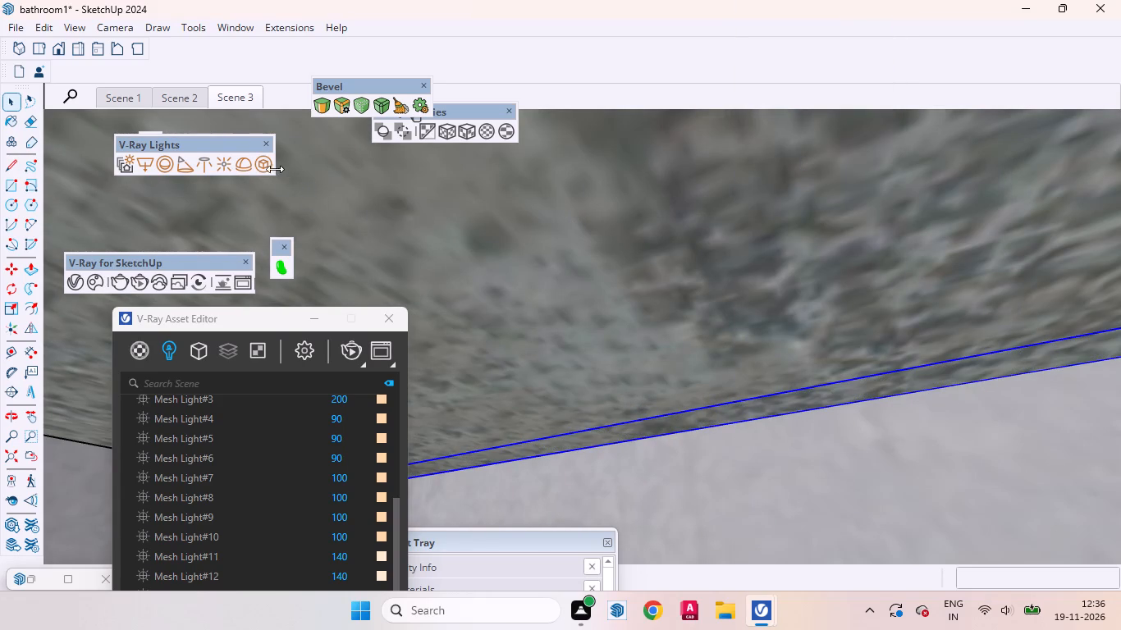
click(262, 160)
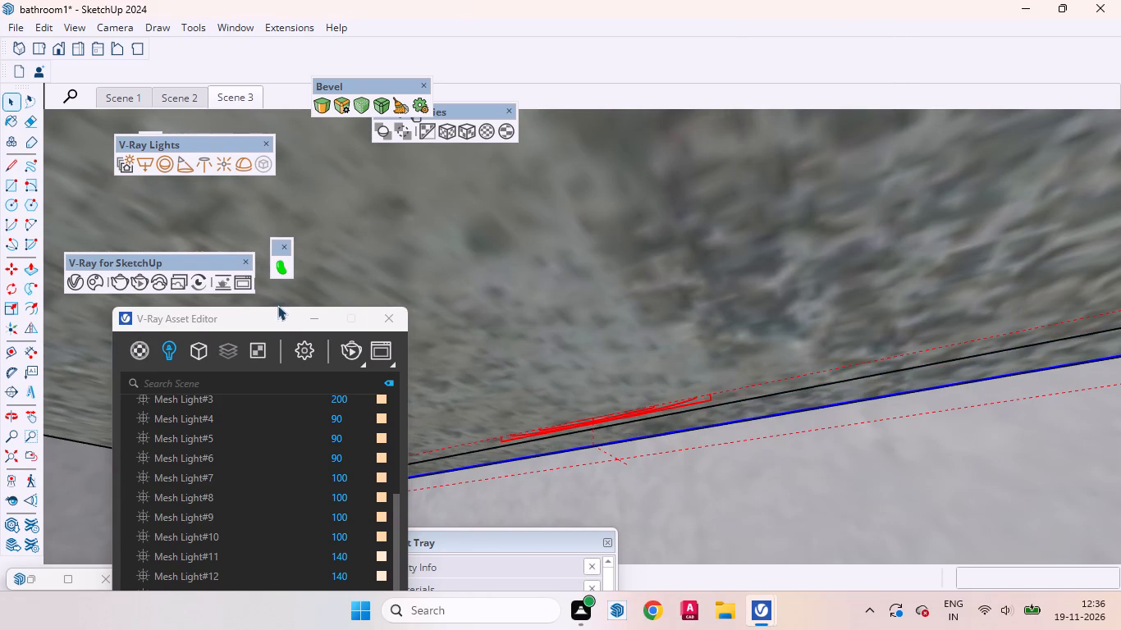
Set Mesh Light#25's intensity to 300 and copy Mesh Light#24's warm colour onto it.
drag(276, 322, 335, 0)
scroll(358, 230, down, 3)
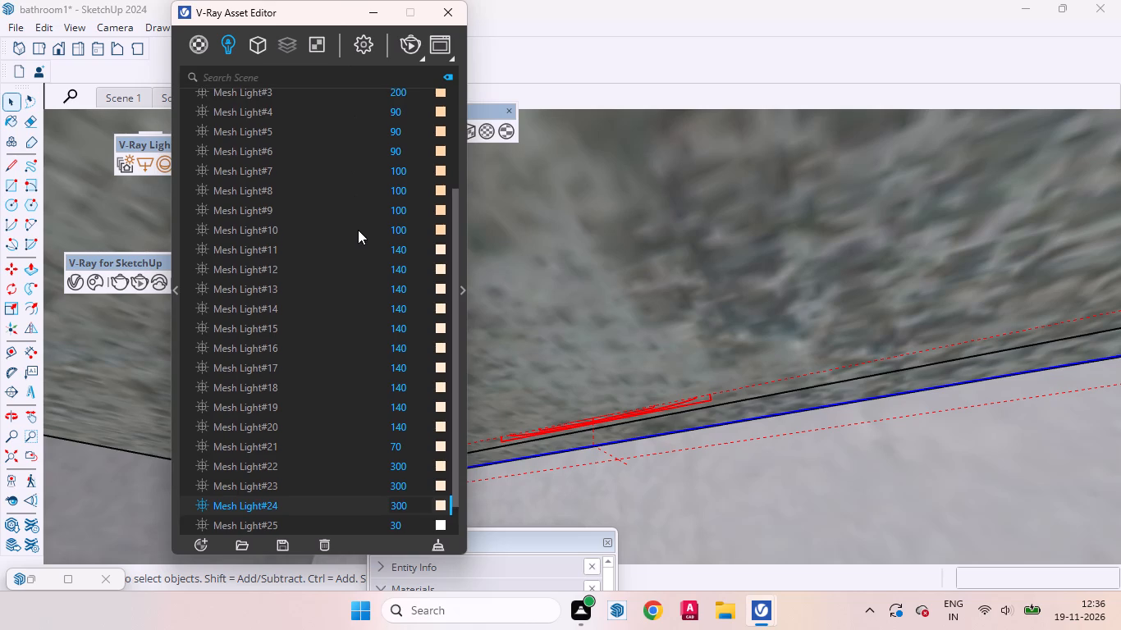
scroll(358, 230, down, 8)
click(405, 494)
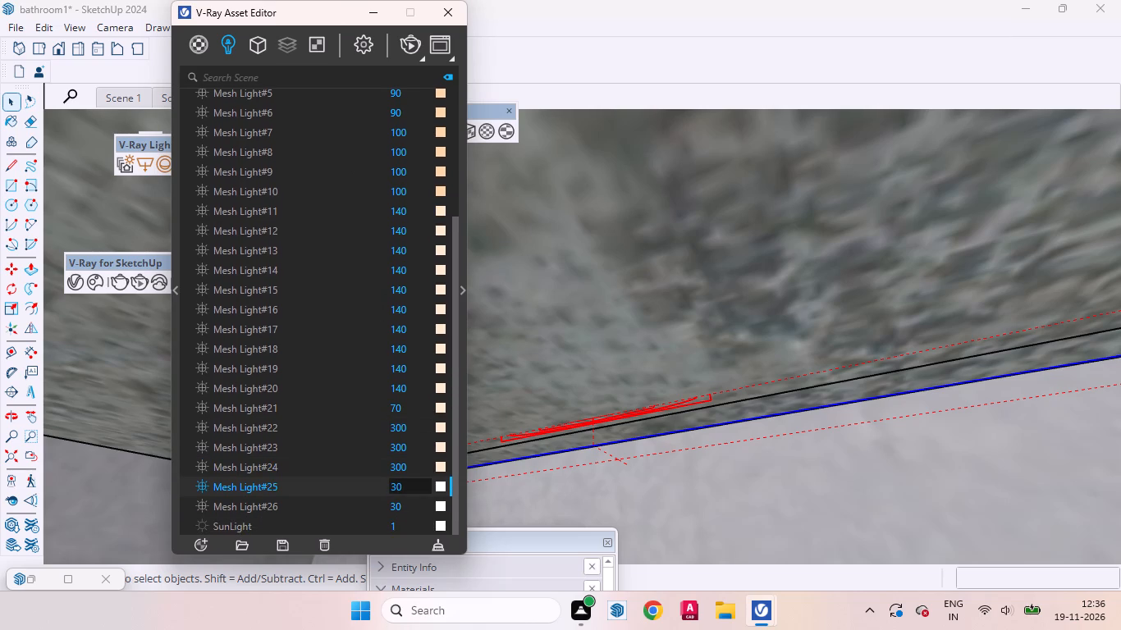
click(393, 484)
drag(393, 484, 400, 483)
click(400, 482)
click(403, 482)
click(408, 488)
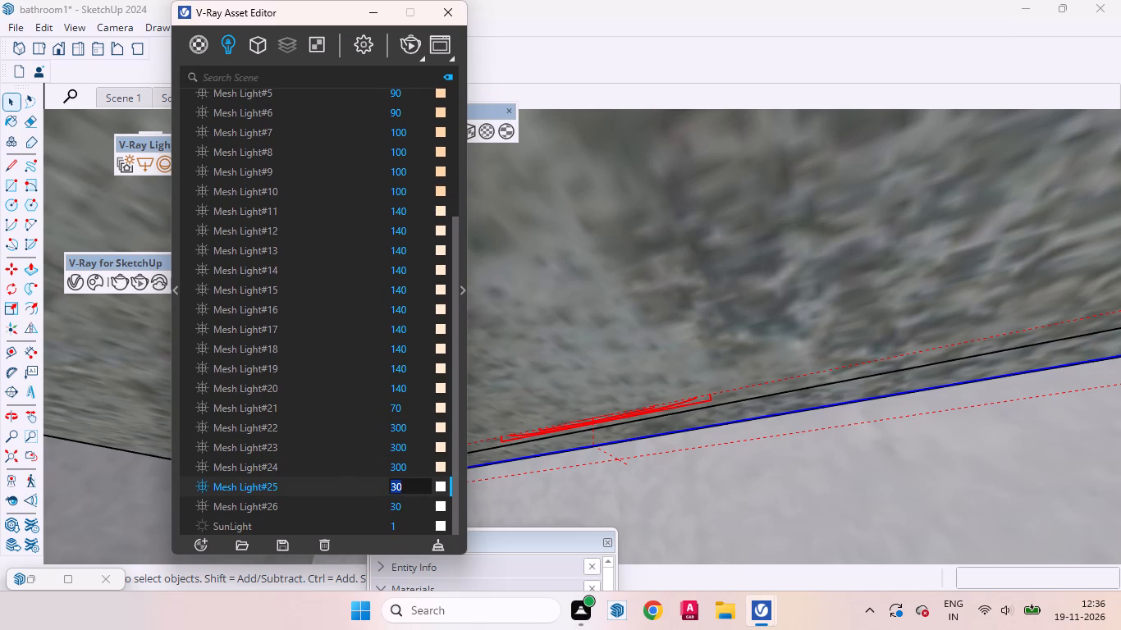
click(414, 486)
click(412, 490)
key(0)
key(Return)
drag(441, 466, 441, 490)
Copy Mesh Light#25's warm colour onto Mesh Light#26 and set Mesh Light#26's intensity to 300.
drag(440, 487, 441, 502)
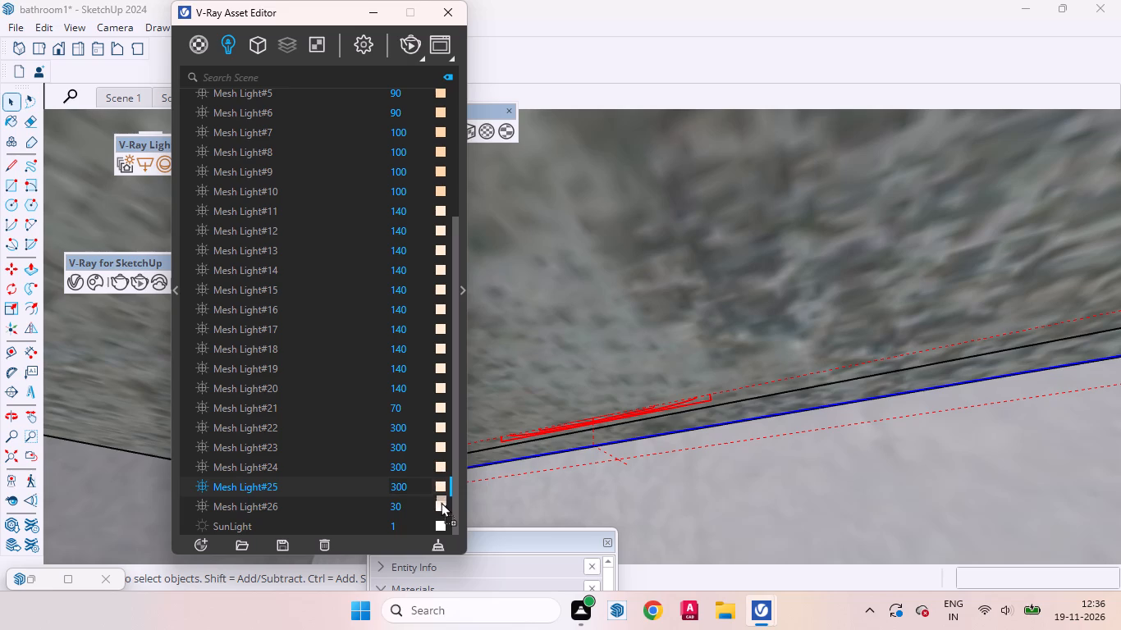
drag(441, 502, 441, 504)
click(423, 506)
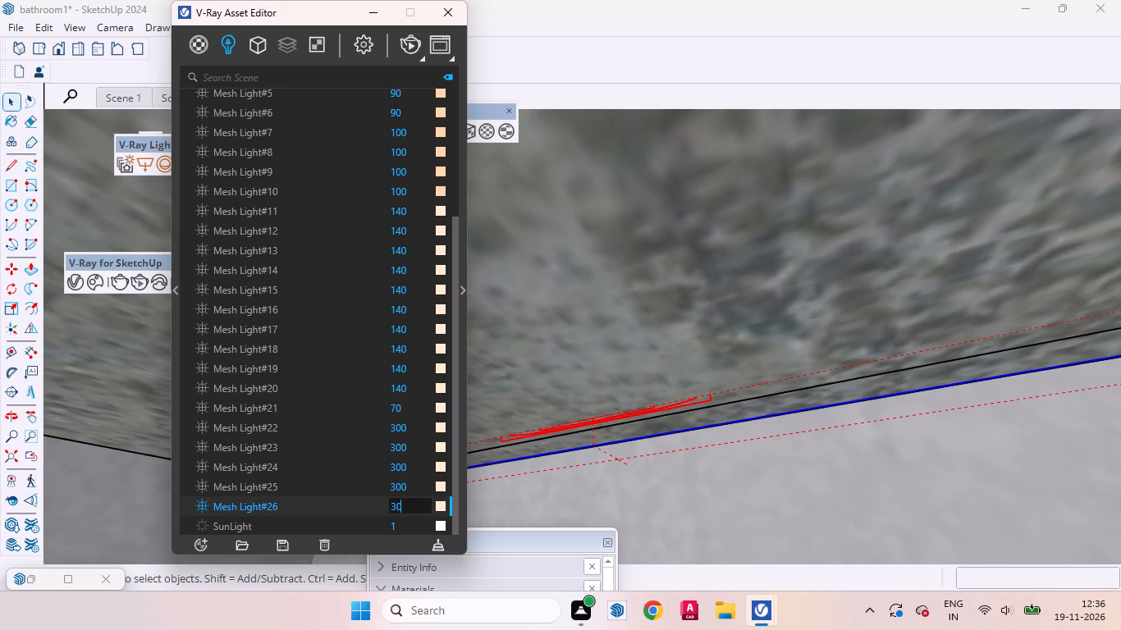
key(0)
key(Return)
Leave the current shelf, open the lowest shelf of the unit for editing and copy its underside's rear edge 1" forward.
scroll(620, 376, down, 5)
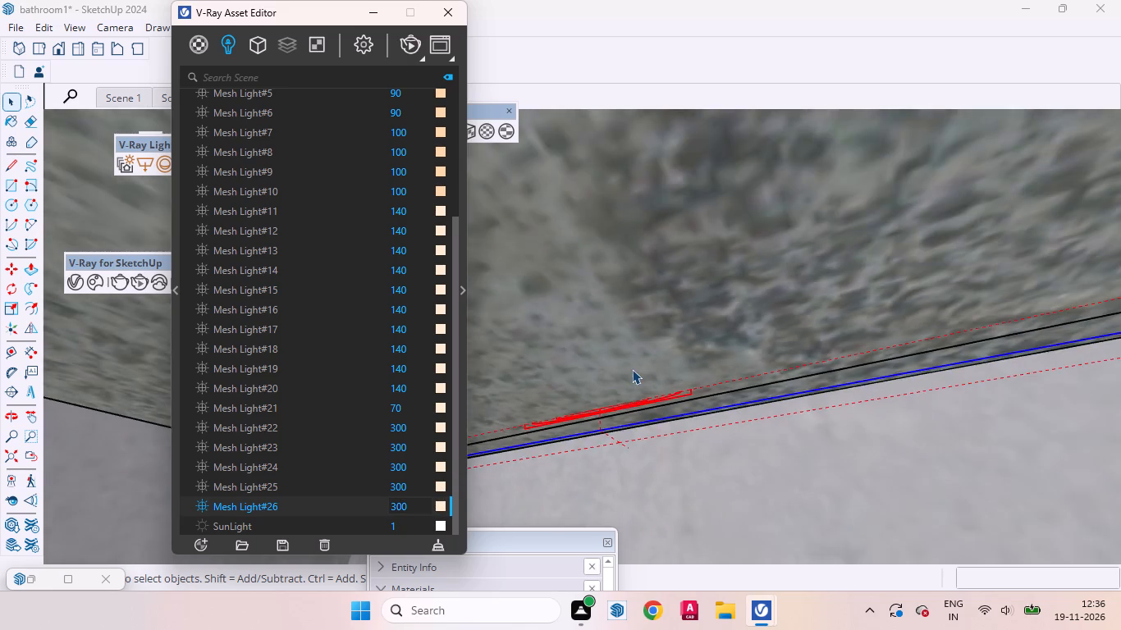
scroll(632, 369, down, 8)
scroll(646, 329, up, 1)
scroll(655, 302, down, 13)
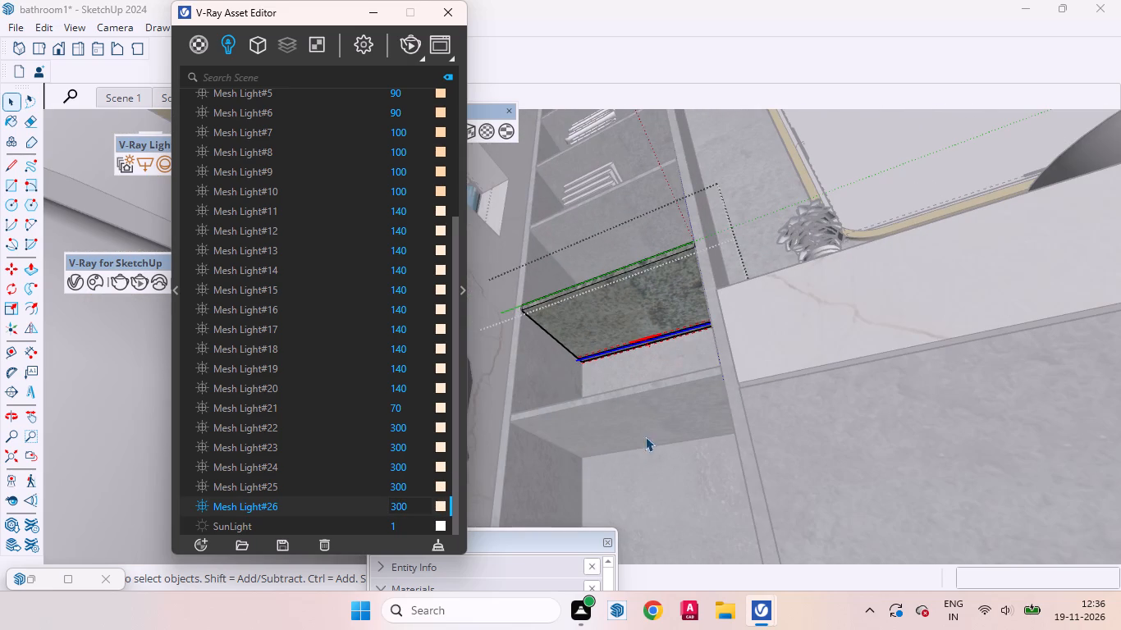
click(652, 487)
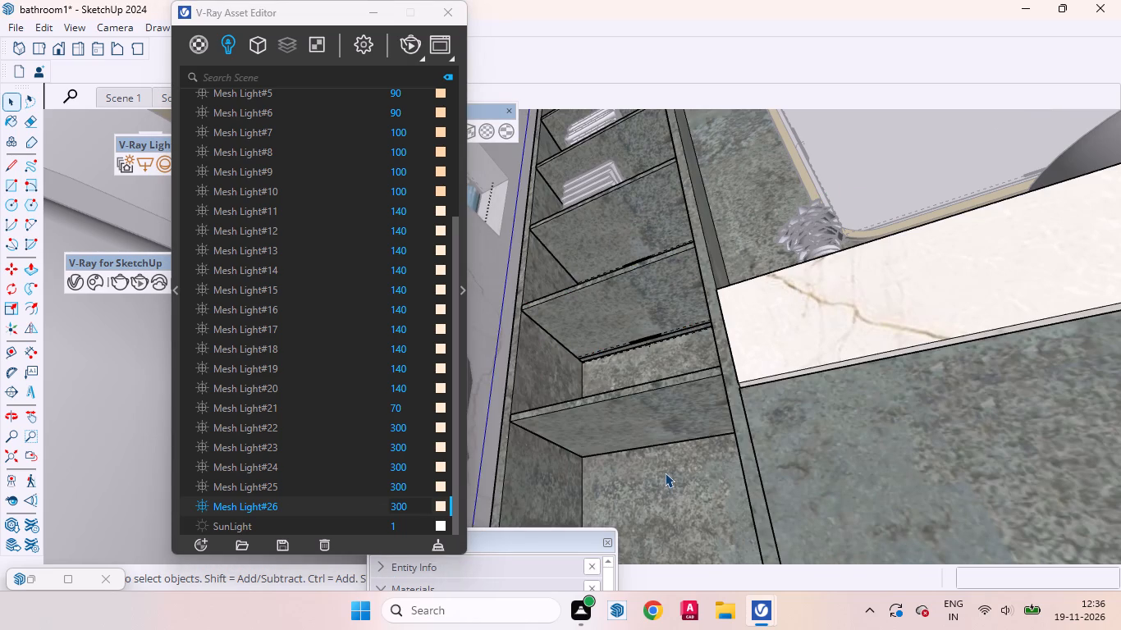
click(661, 444)
double_click(661, 444)
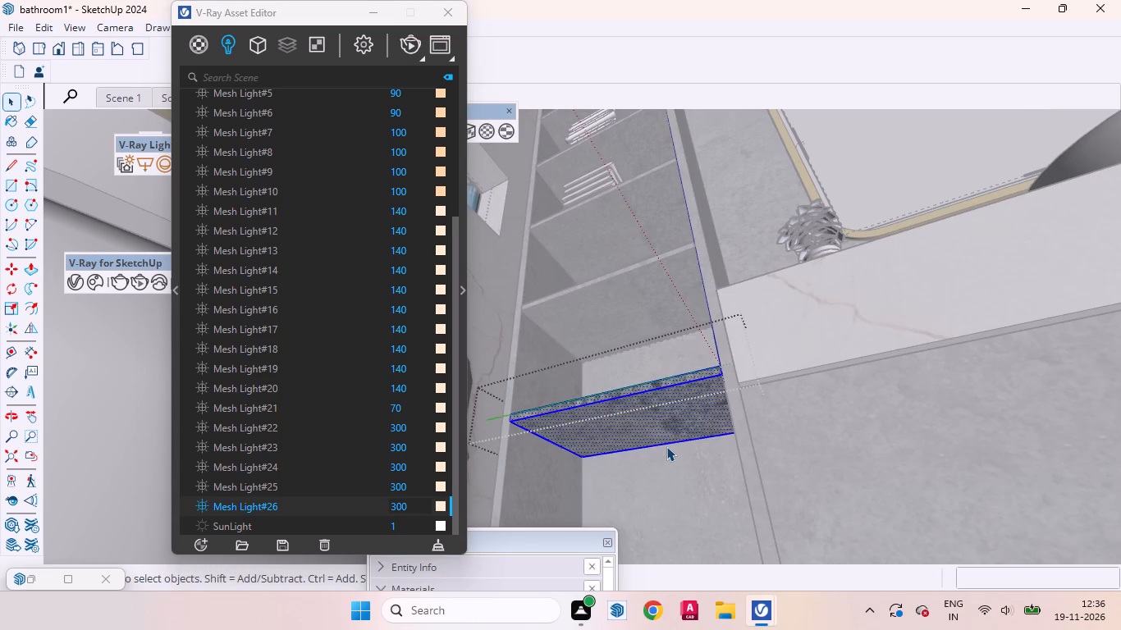
click(666, 445)
key(m)
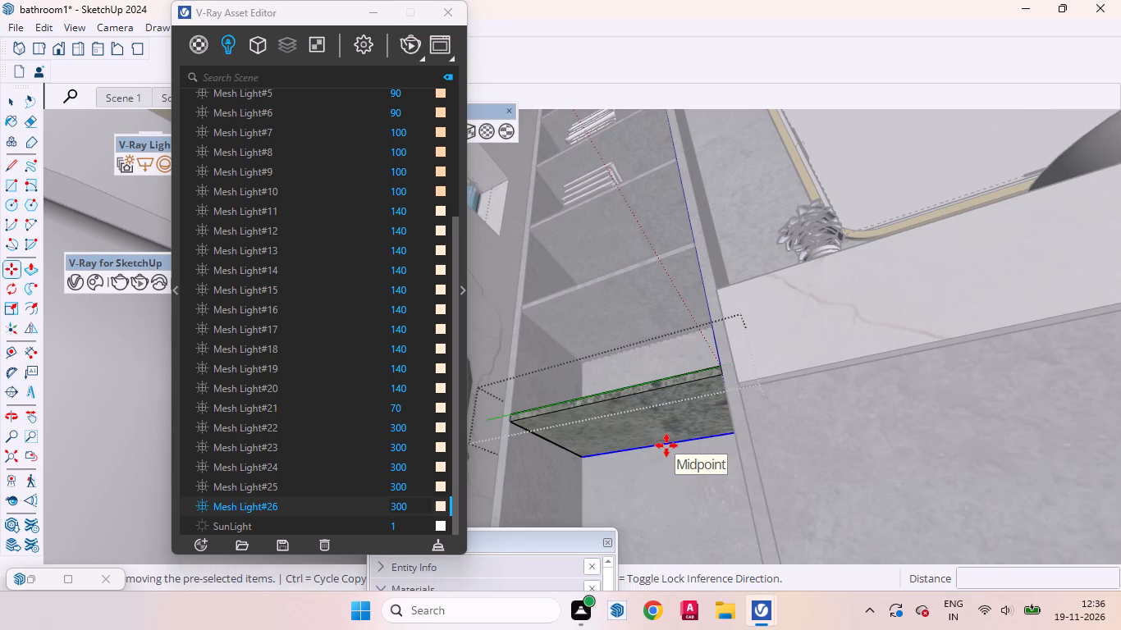
click(666, 445)
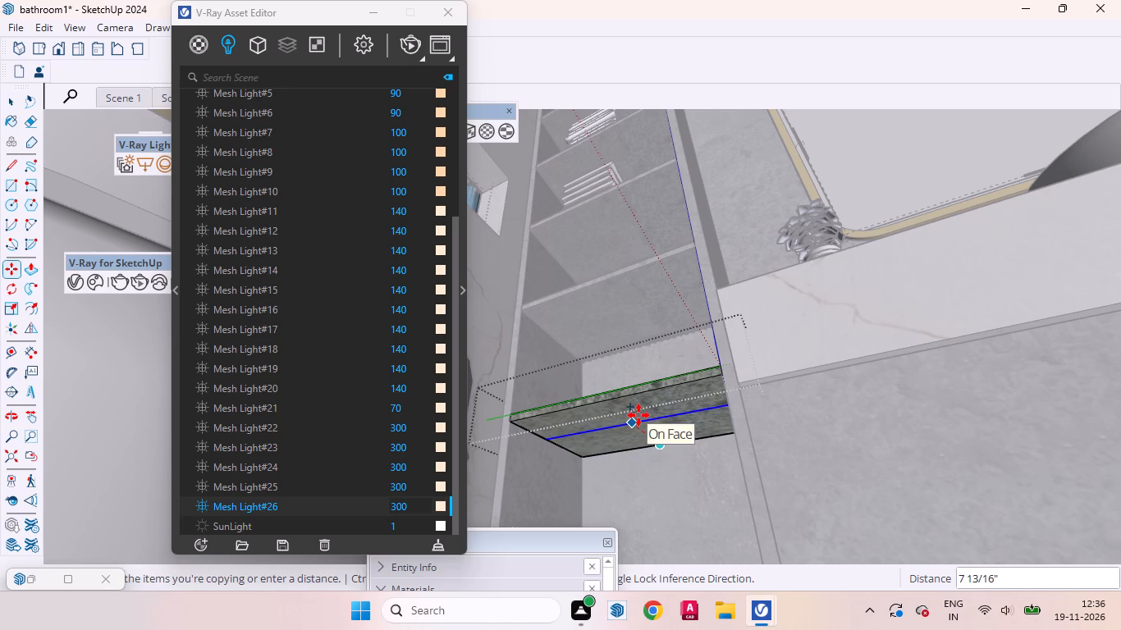
key(1)
key(Return)
key(space)
Group the narrow strip along the rear underside of the lowest shelf and convert it to a V-Ray mesh light.
scroll(675, 443, up, 8)
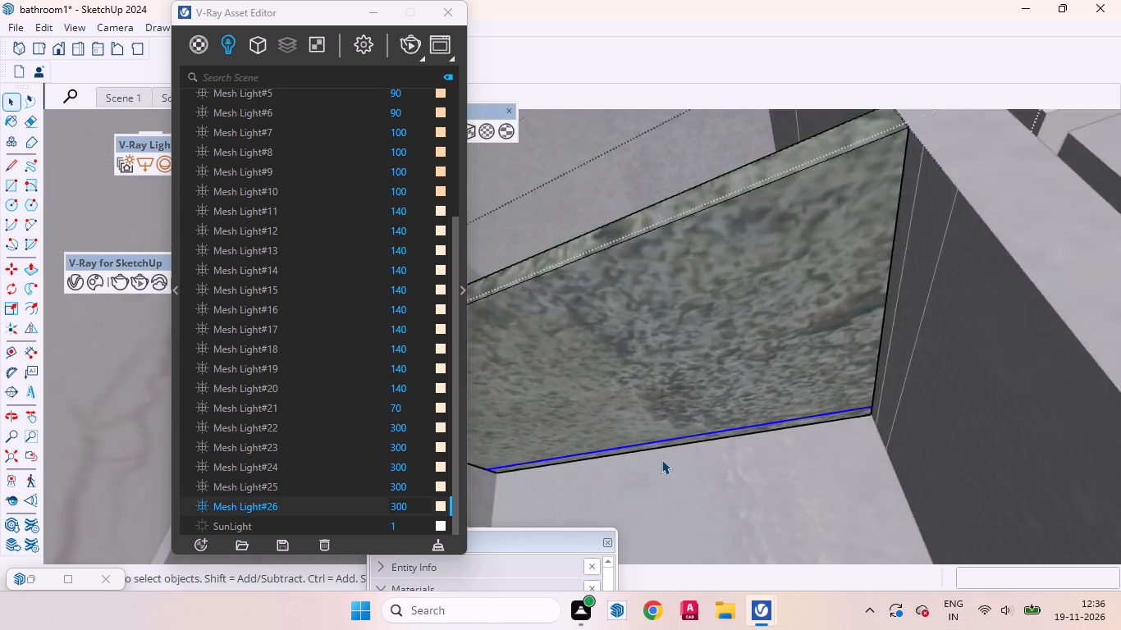
scroll(661, 459, up, 12)
click(665, 434)
double_click(665, 434)
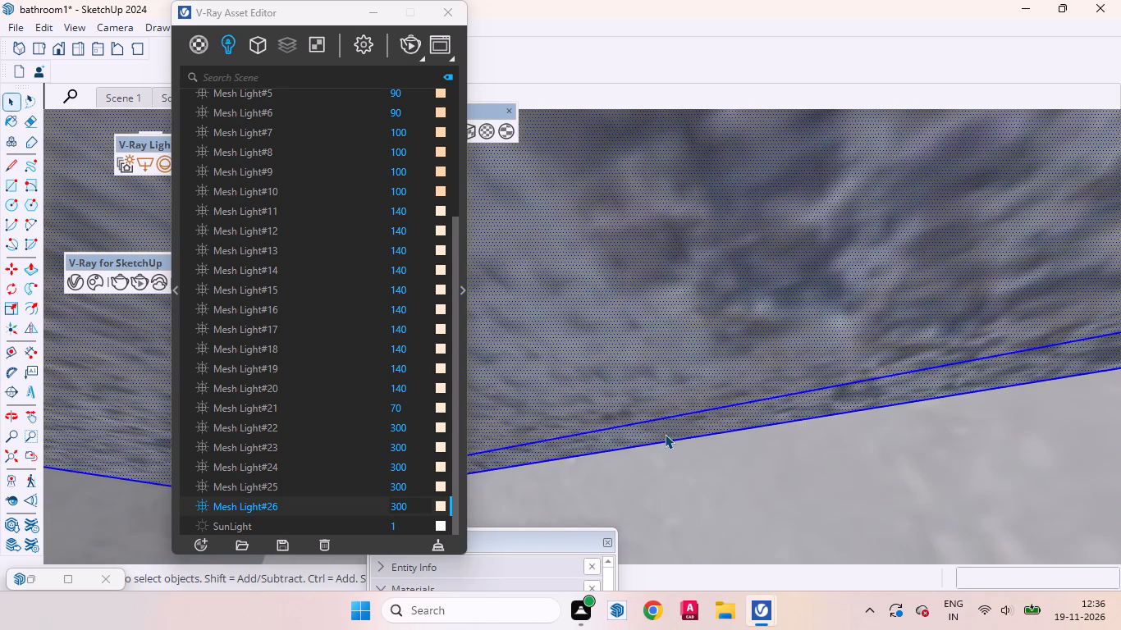
double_click(665, 434)
right_click(665, 434)
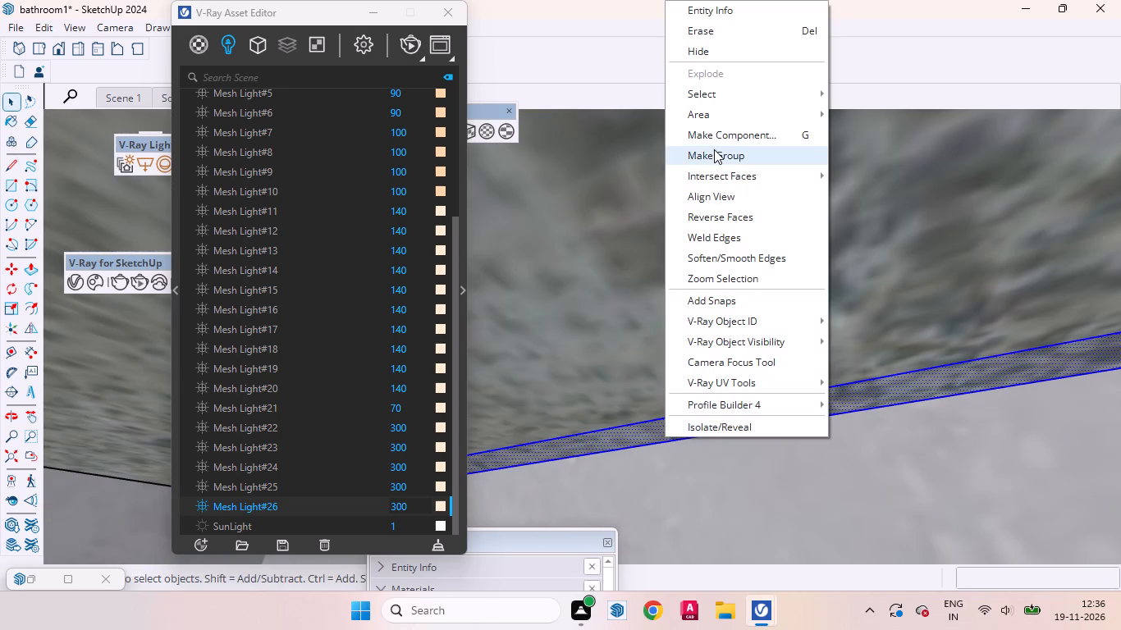
click(714, 148)
drag(313, 16, 249, 276)
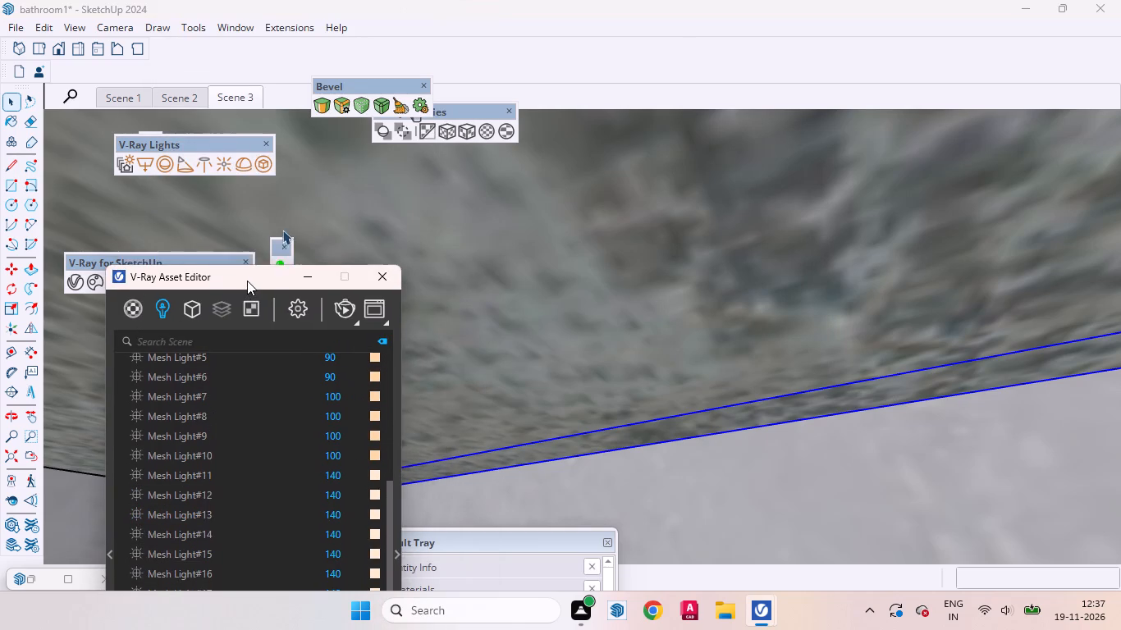
click(266, 167)
Set Mesh Light#27's intensity to 300 and copy Mesh Light#26's warm colour onto it.
drag(256, 274, 309, 137)
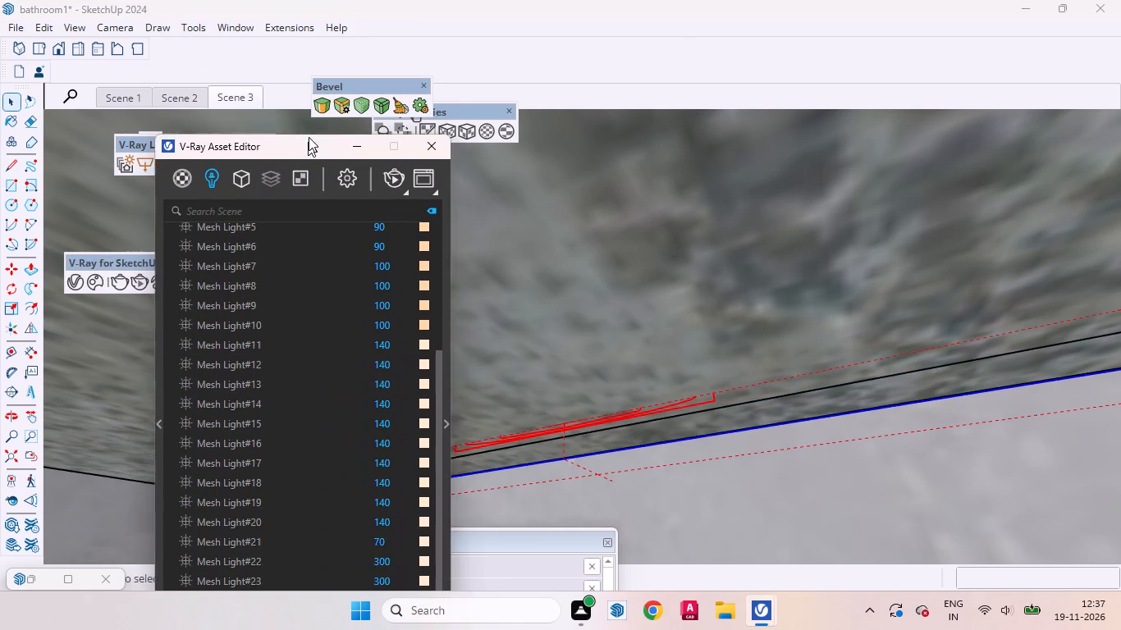
drag(309, 137, 327, 43)
scroll(410, 312, down, 4)
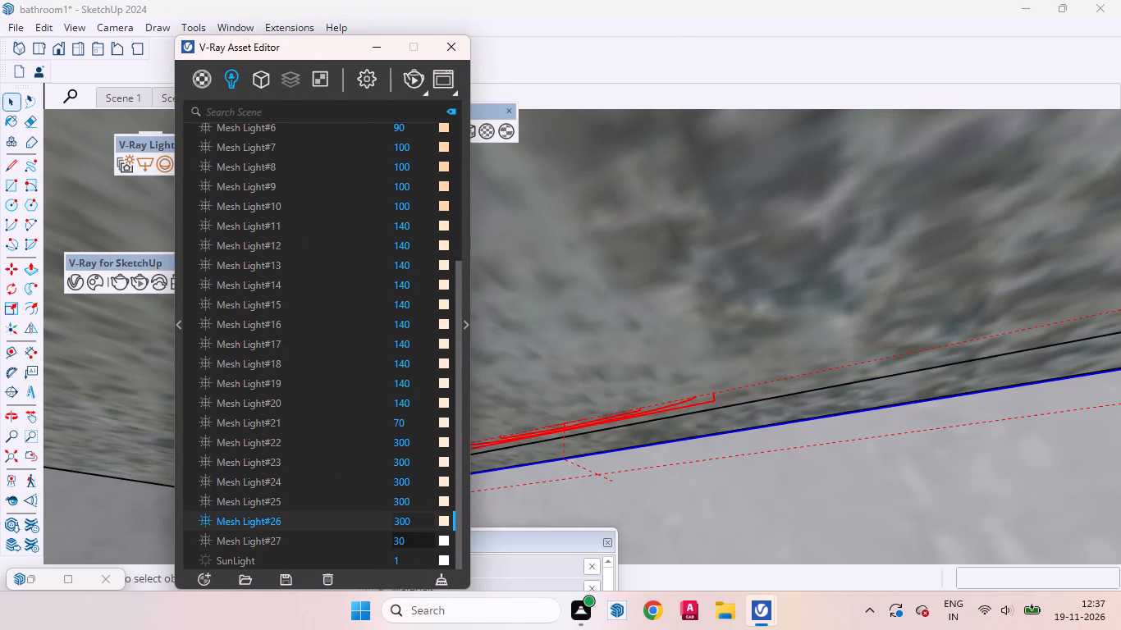
click(414, 542)
key(0)
drag(442, 515, 444, 539)
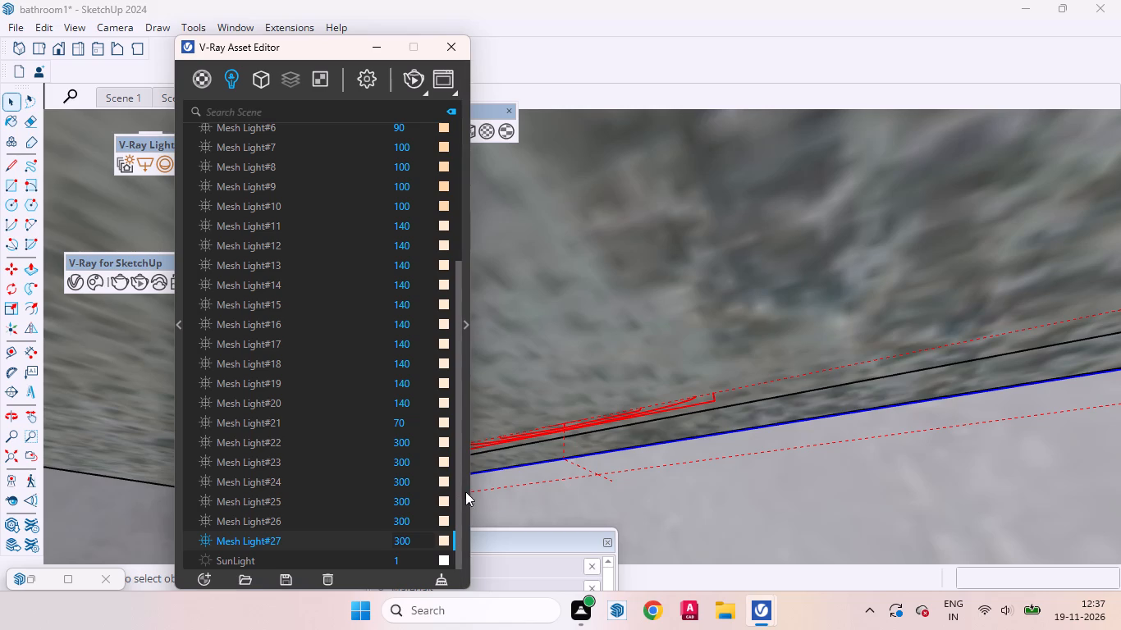
Return to the Scene 3 view and start a V-Ray interactive render.
drag(298, 50, 327, 296)
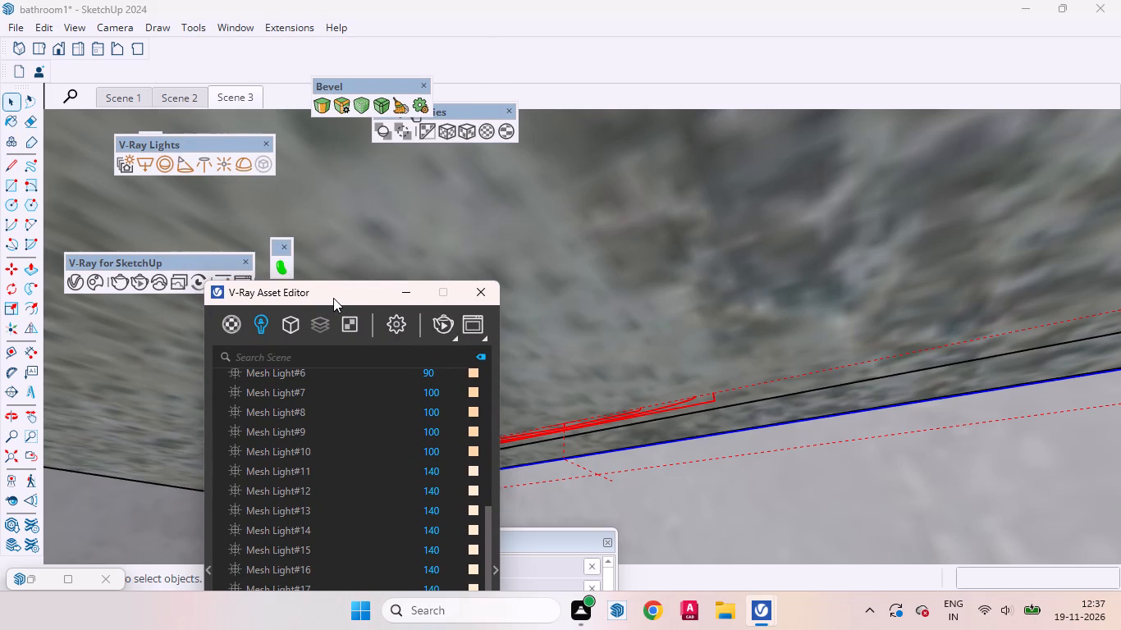
click(229, 93)
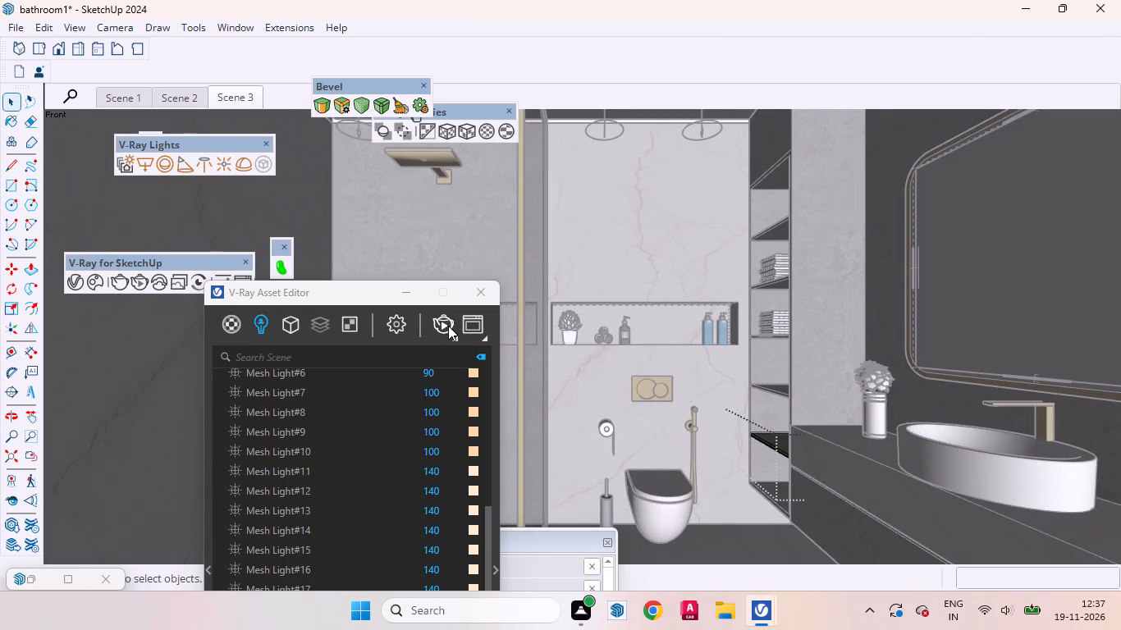
click(448, 326)
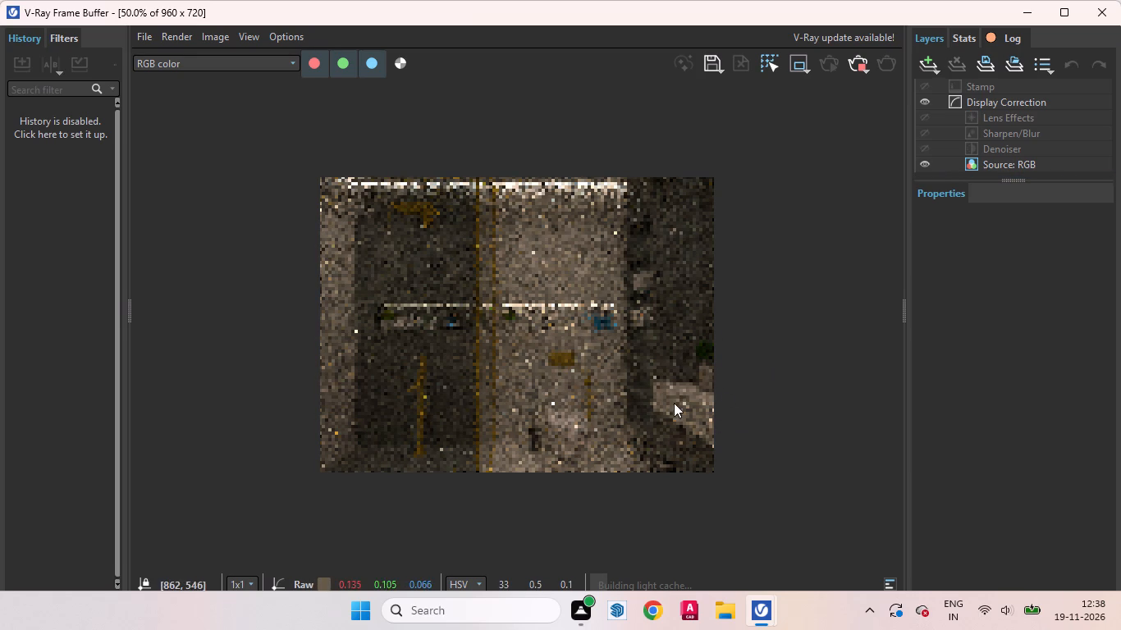
Examine the shelving unit and overall framing in the interactive render, comparing it with the Scene 3 model view.
scroll(674, 419, down, 1)
scroll(536, 369, up, 1)
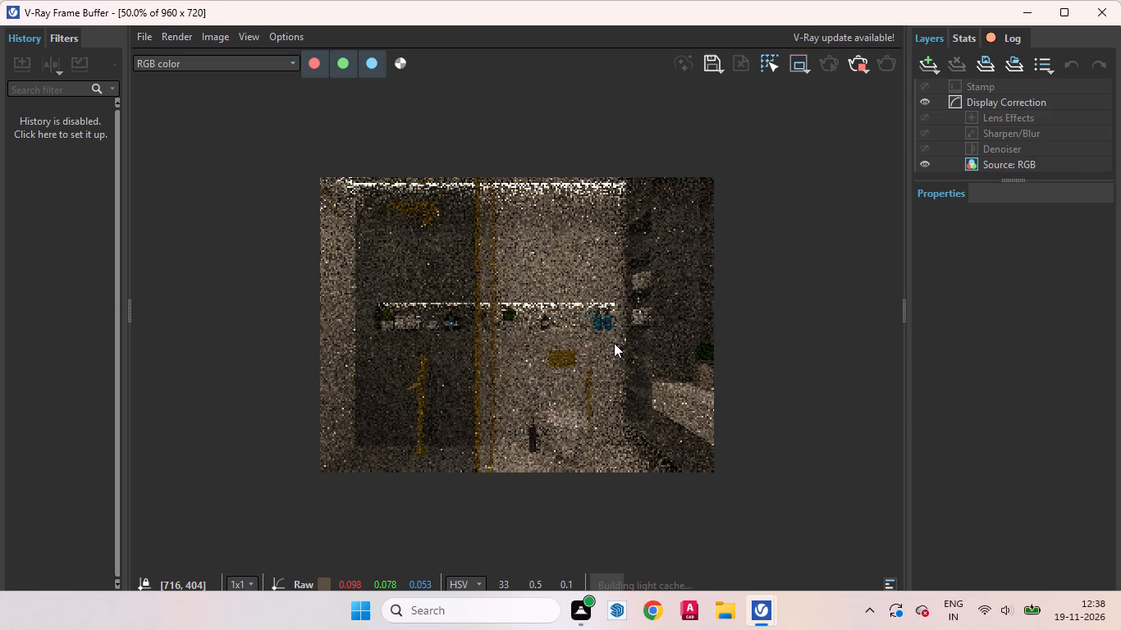
scroll(614, 343, up, 1)
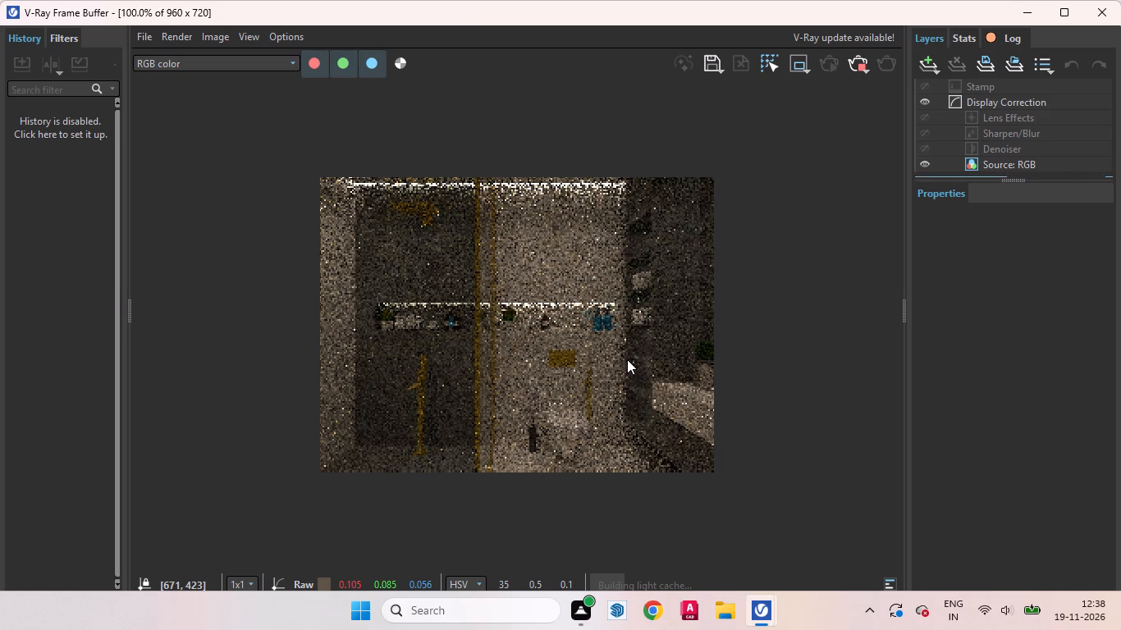
scroll(627, 361, down, 1)
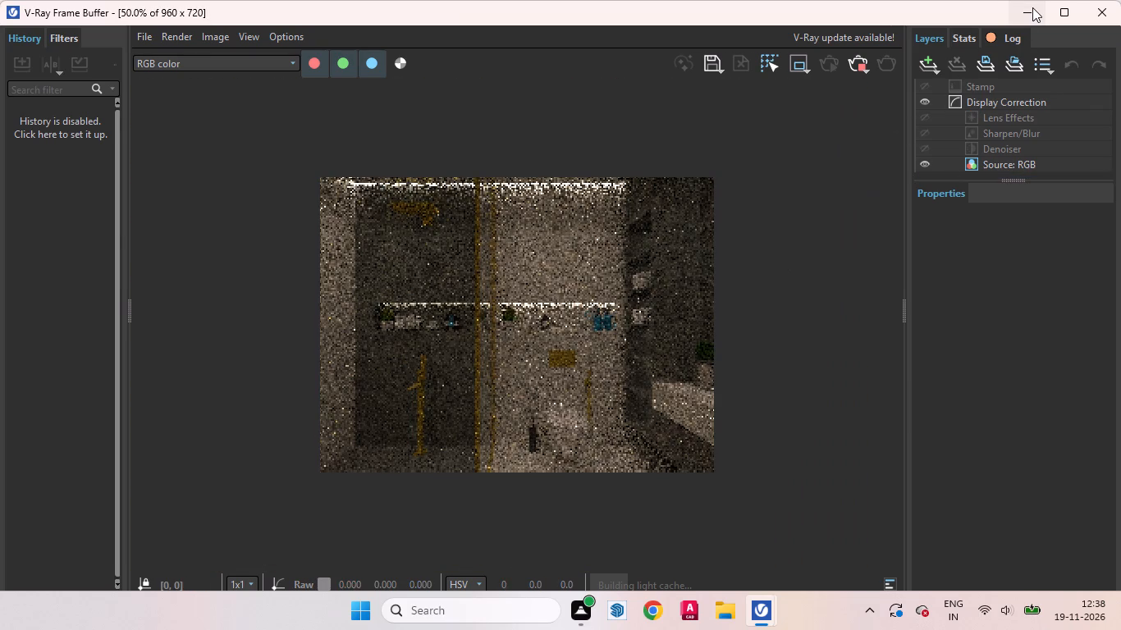
click(1032, 7)
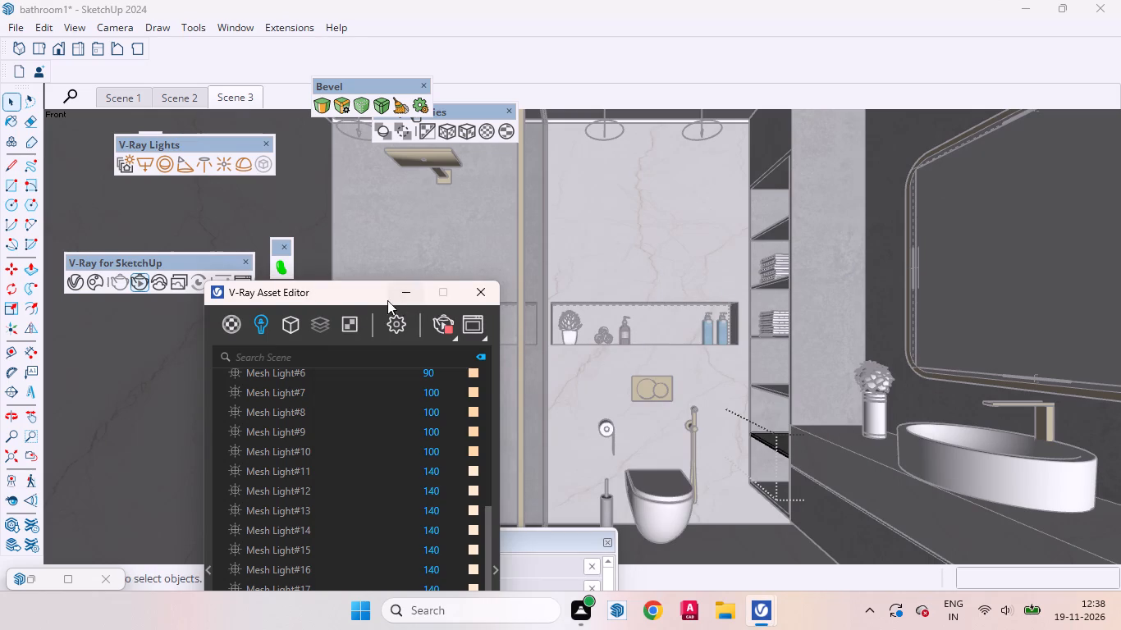
drag(360, 298, 200, 375)
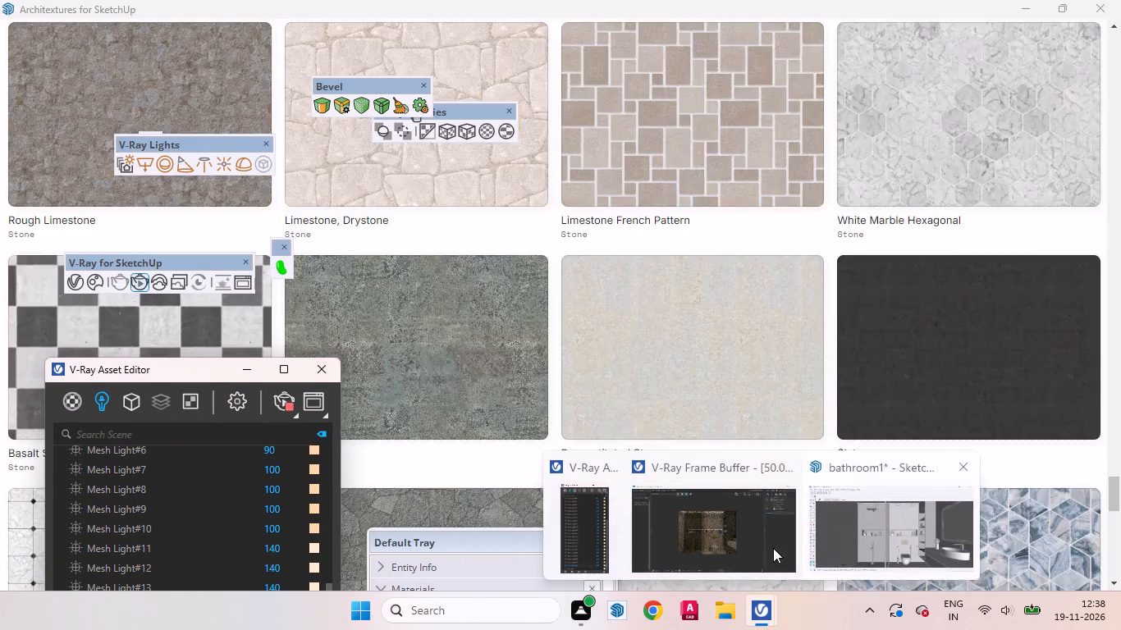
click(744, 546)
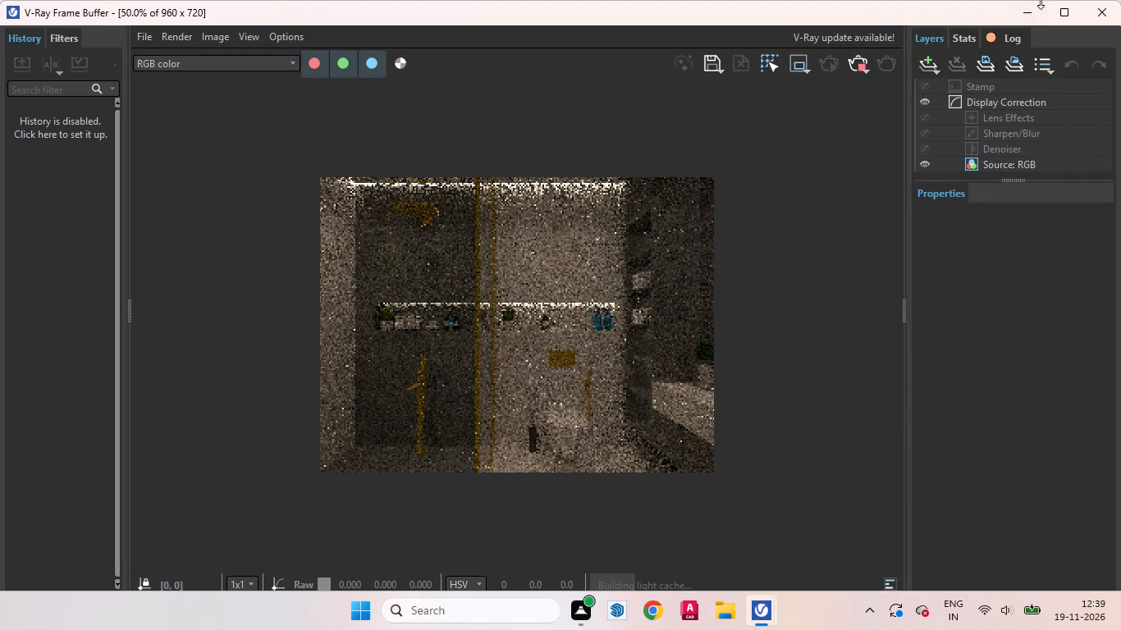
click(1027, 17)
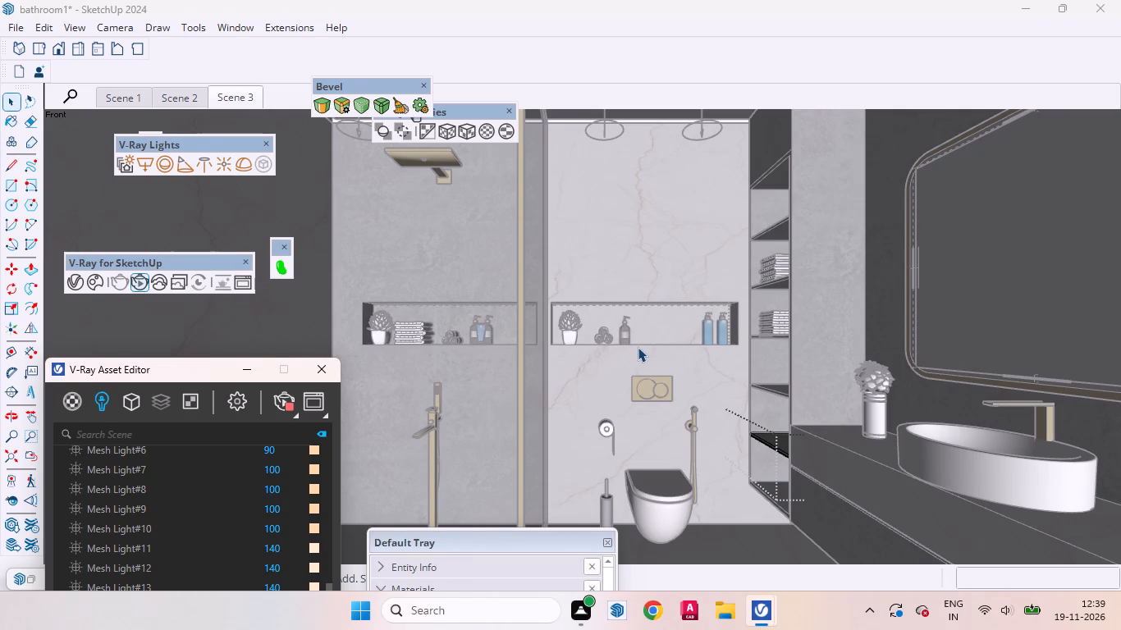
Widen the Scene 3 camera's field of view to 70 degrees.
drag(203, 377, 293, 375)
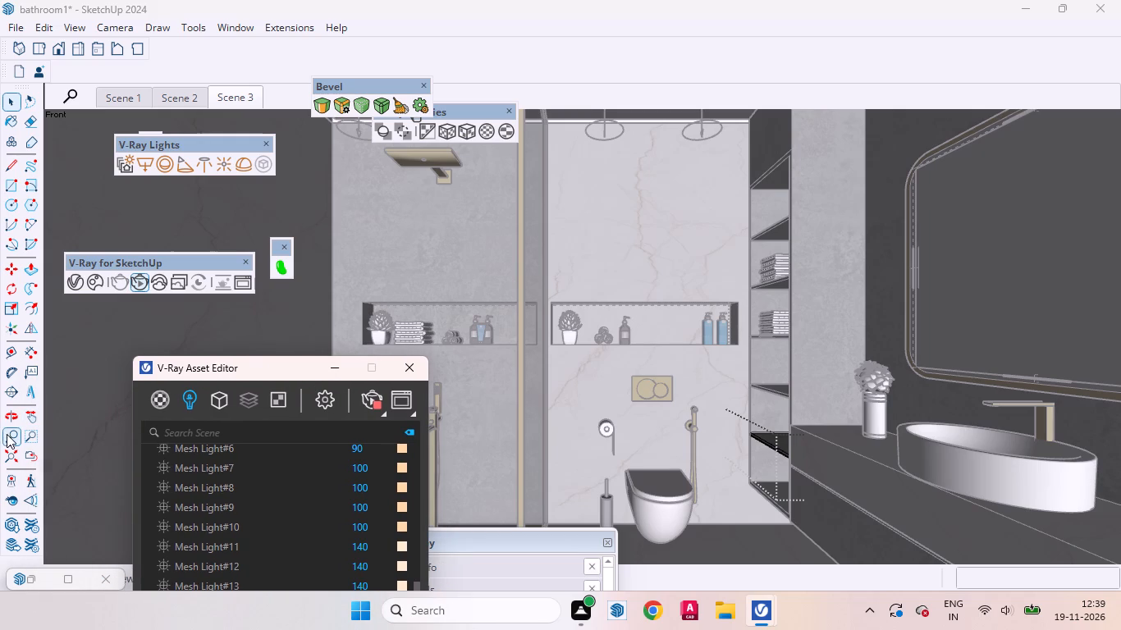
click(7, 434)
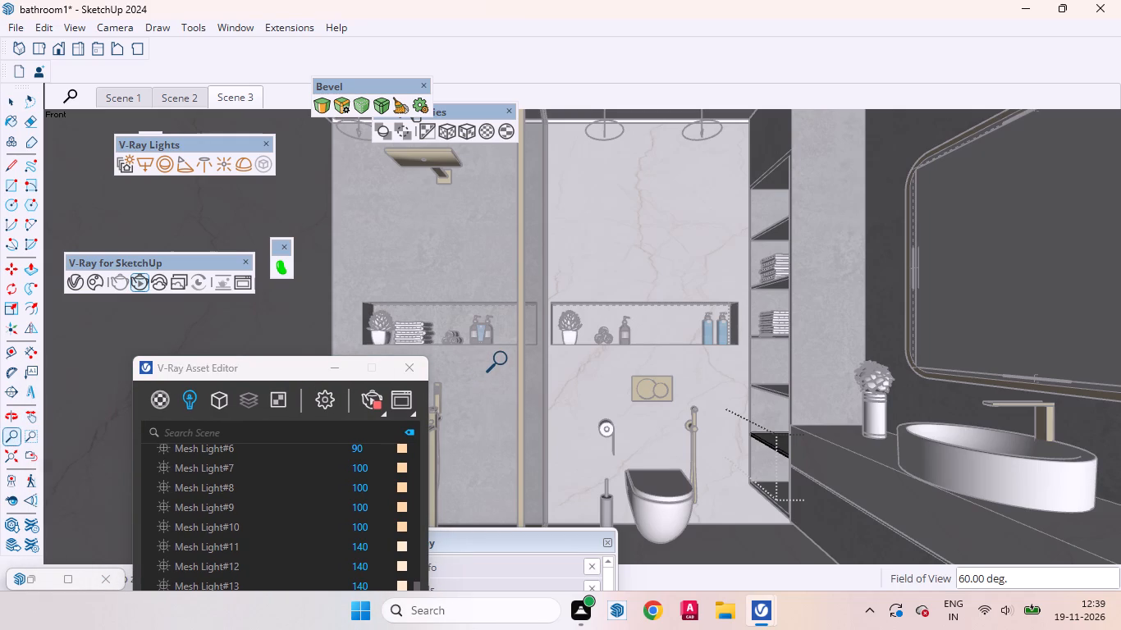
key(7)
key(0)
key(Return)
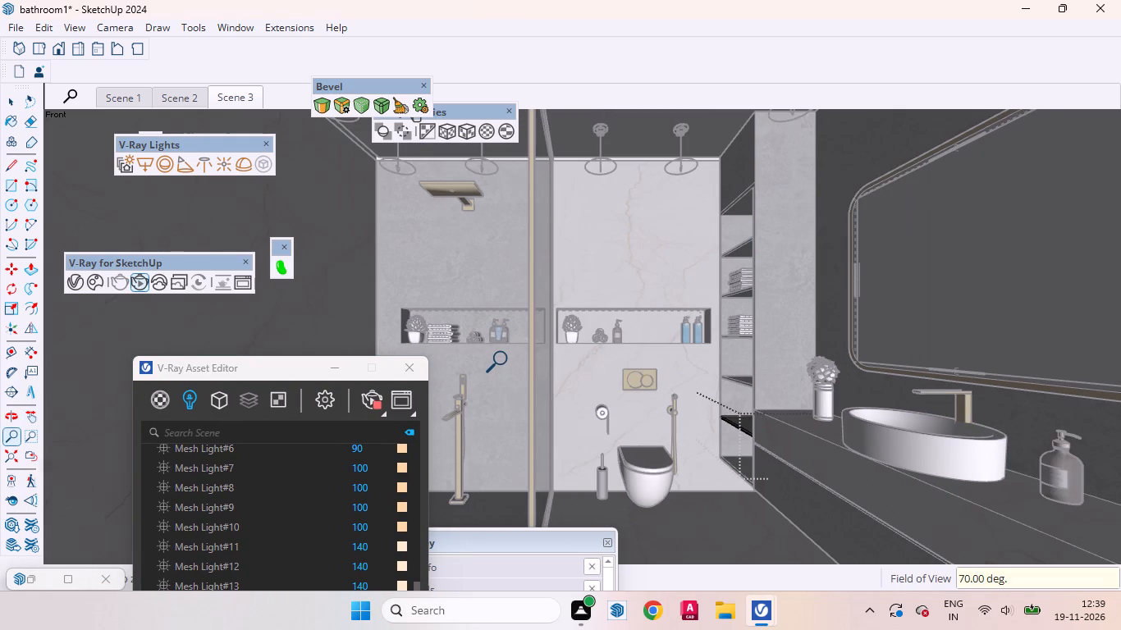
key(space)
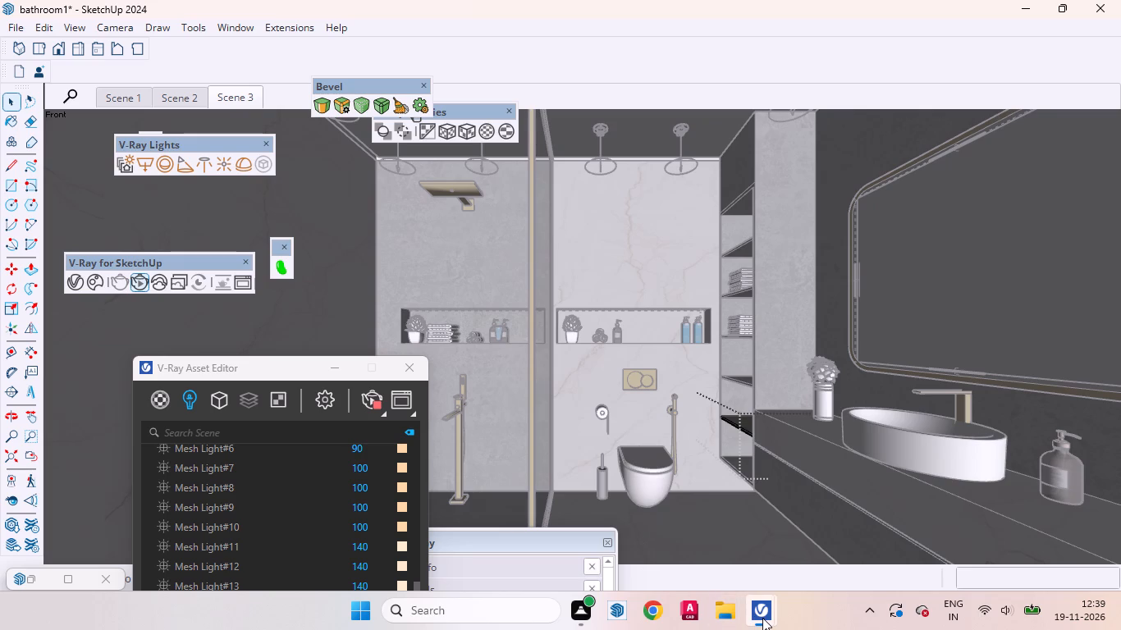
Bring up the V-Ray Frame Buffer to check the interactive render with the wider view.
click(739, 538)
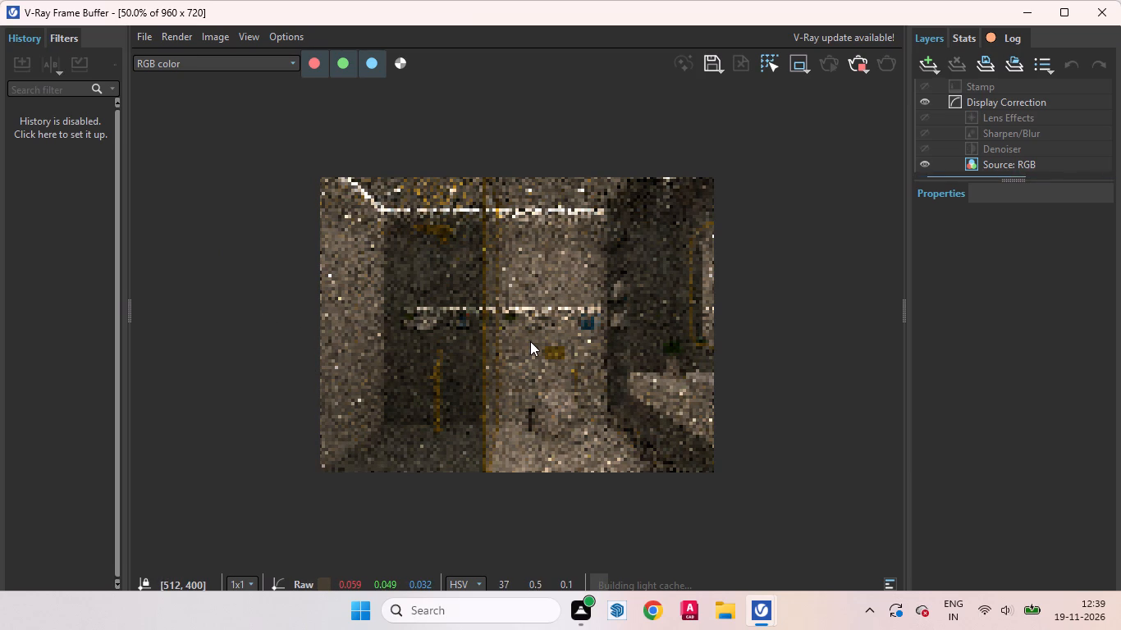
Sample the Flagstone (85AWHT) material from the shower floor in the Scene 3 model view.
click(1036, 10)
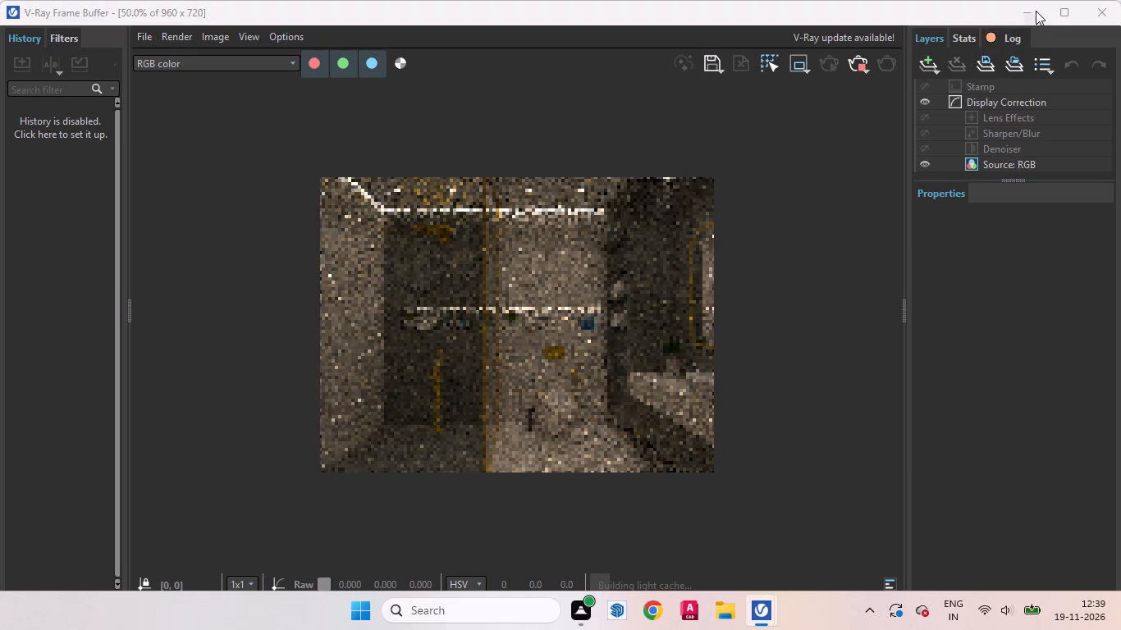
drag(286, 370, 483, 276)
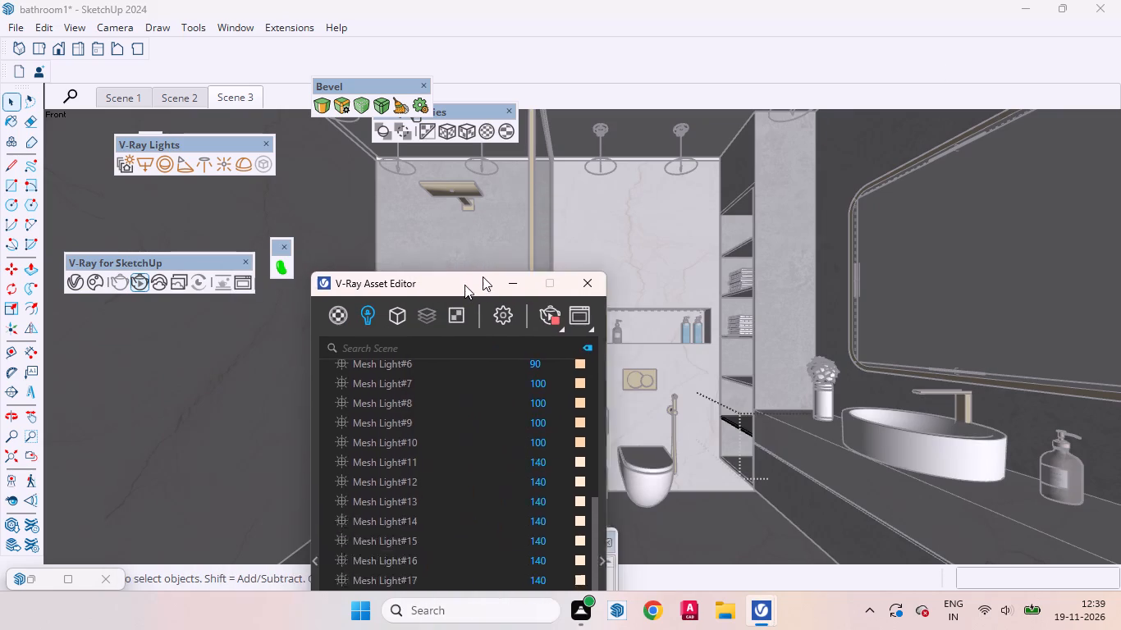
drag(483, 276, 765, 94)
drag(484, 545, 446, 447)
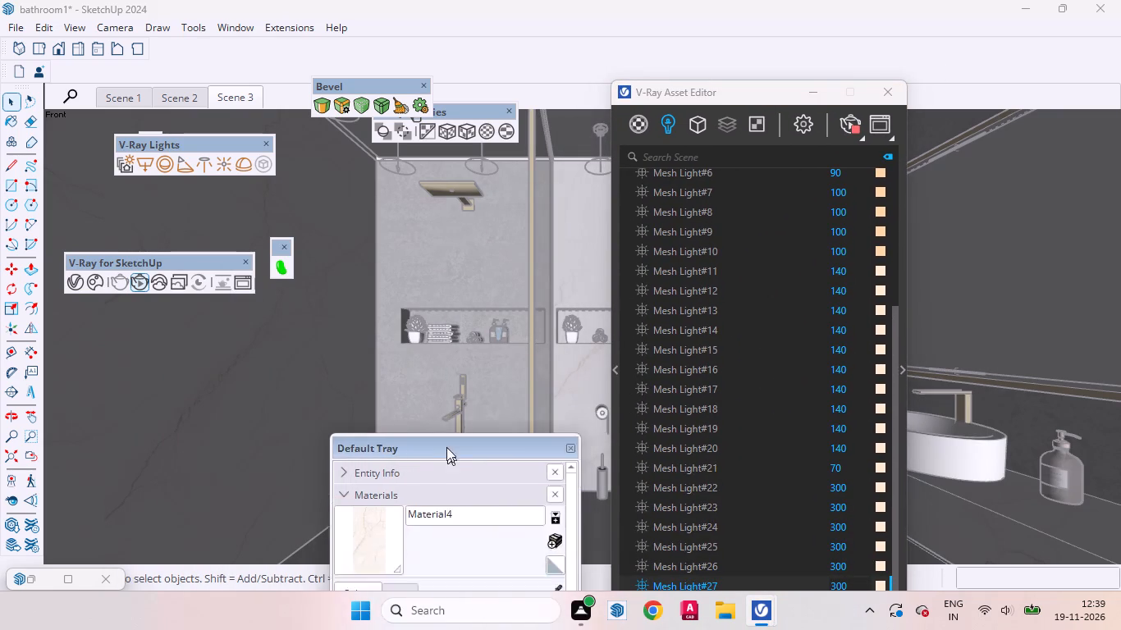
drag(446, 447, 389, 172)
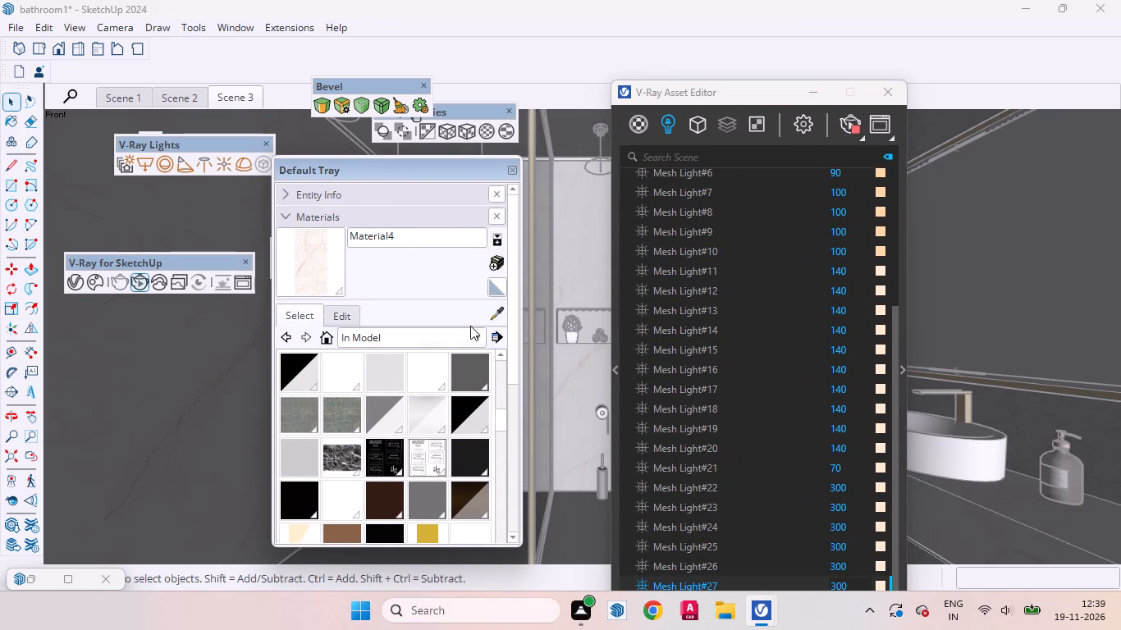
click(495, 313)
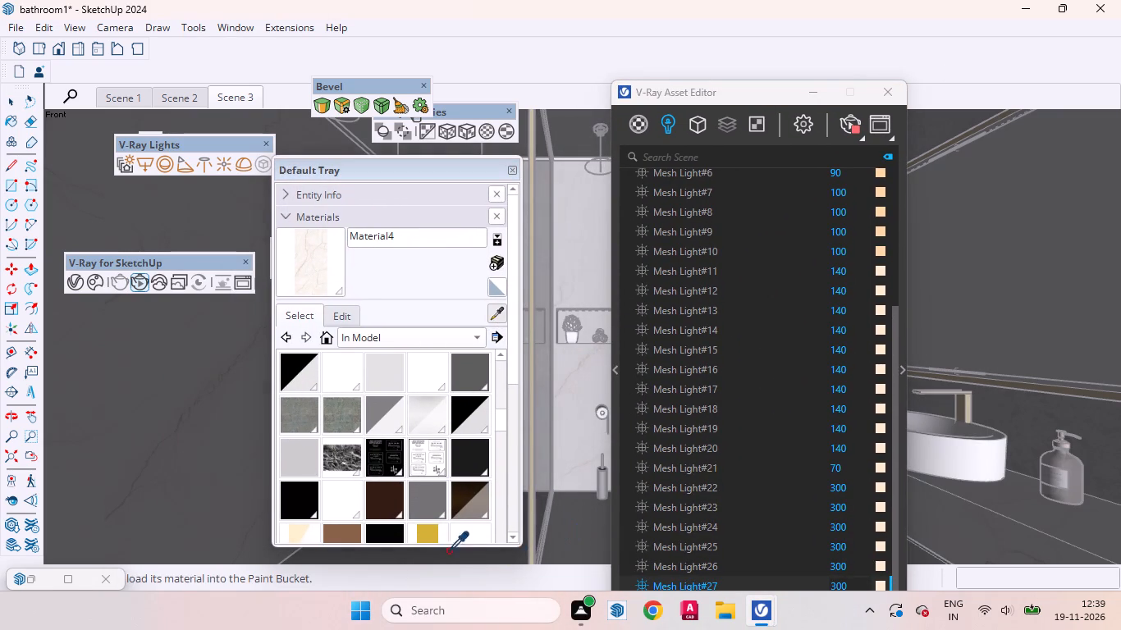
click(501, 555)
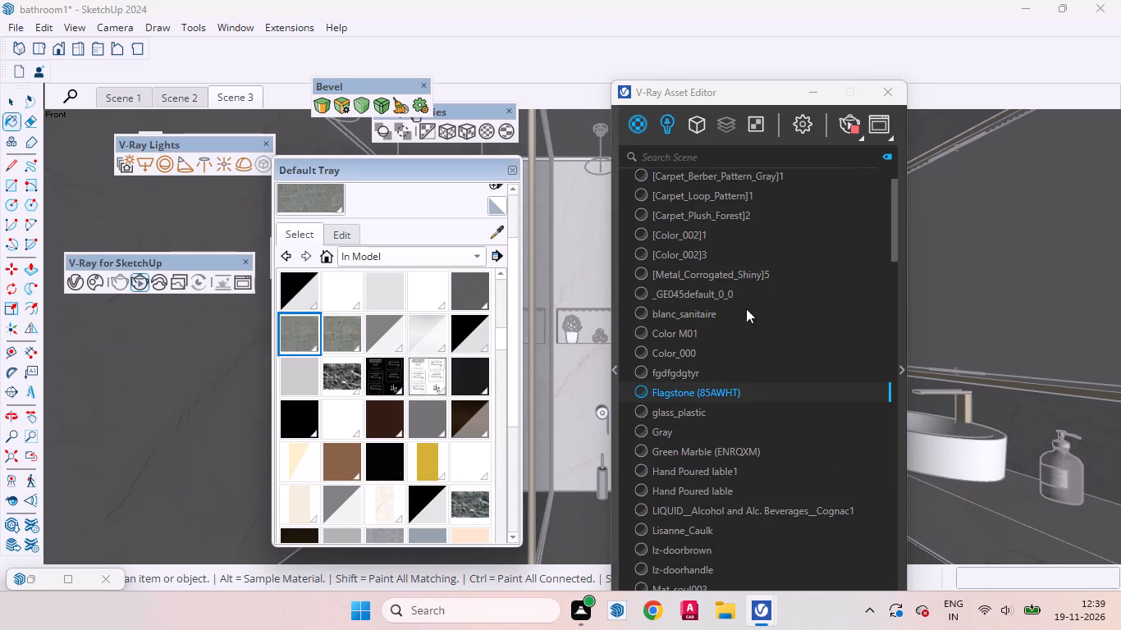
Convert the Flagstone (85AWHT) material to an editable V-Ray material and open its reflection settings.
click(902, 372)
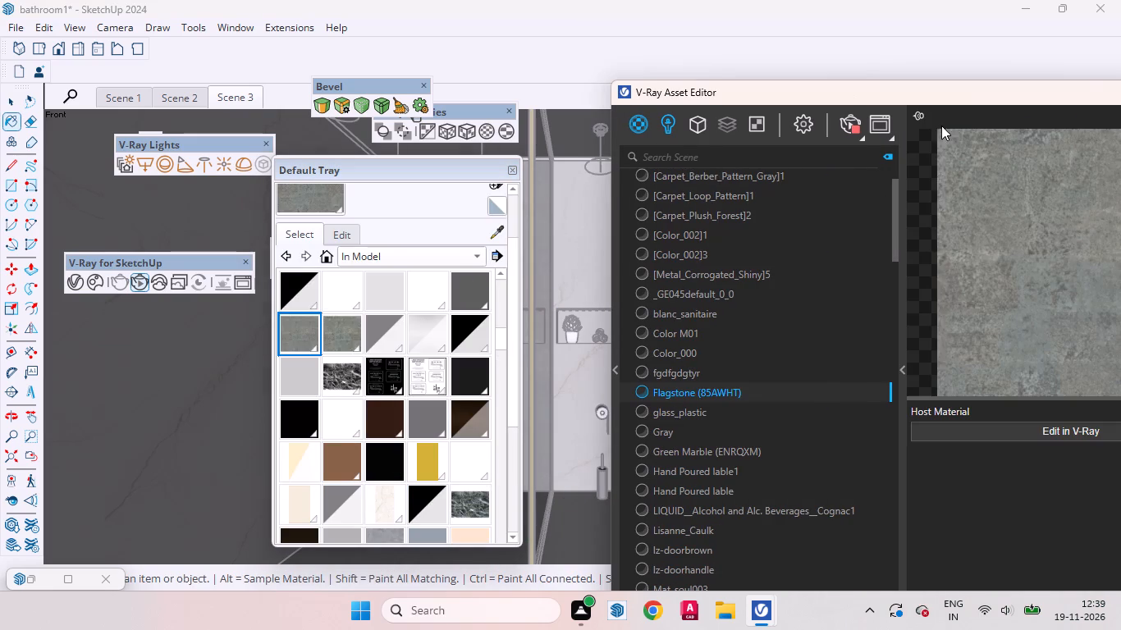
drag(938, 97, 579, 62)
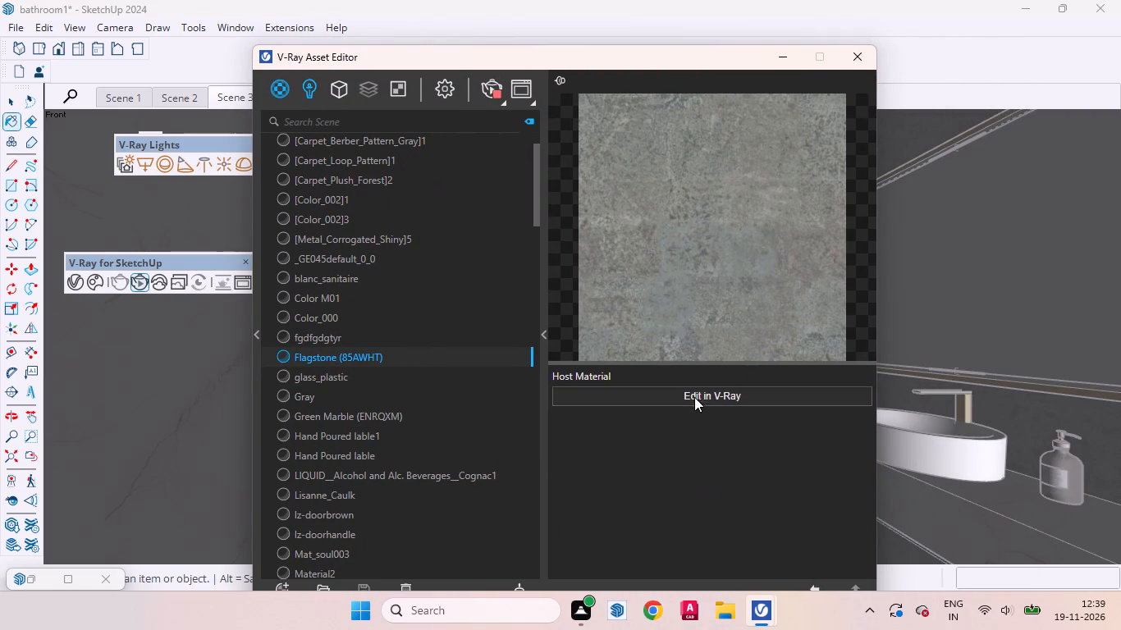
click(702, 403)
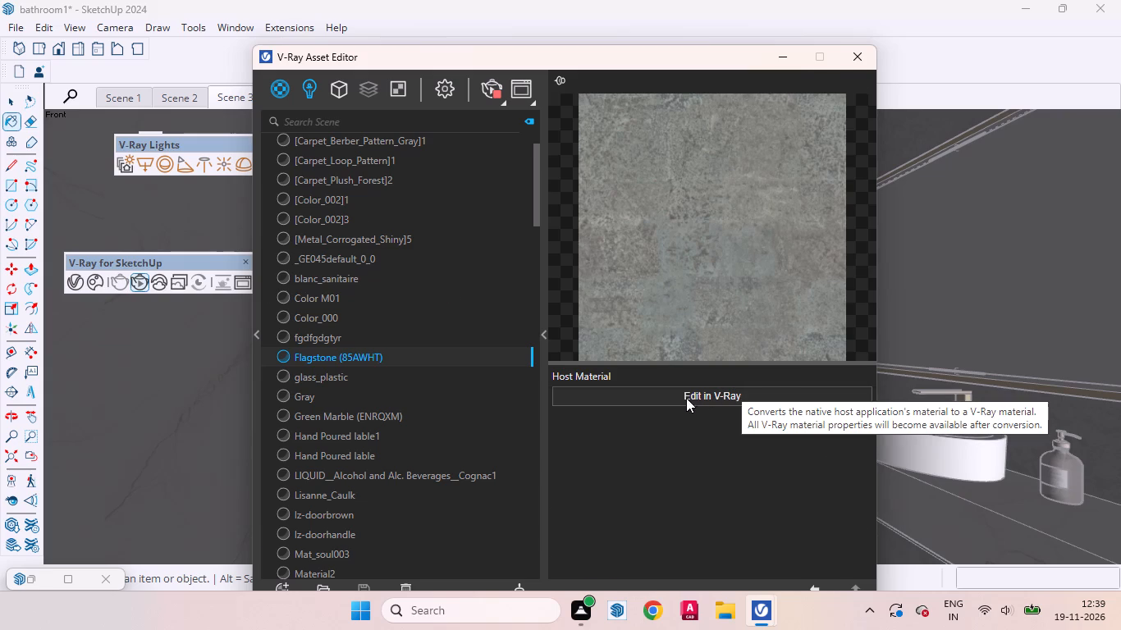
click(685, 397)
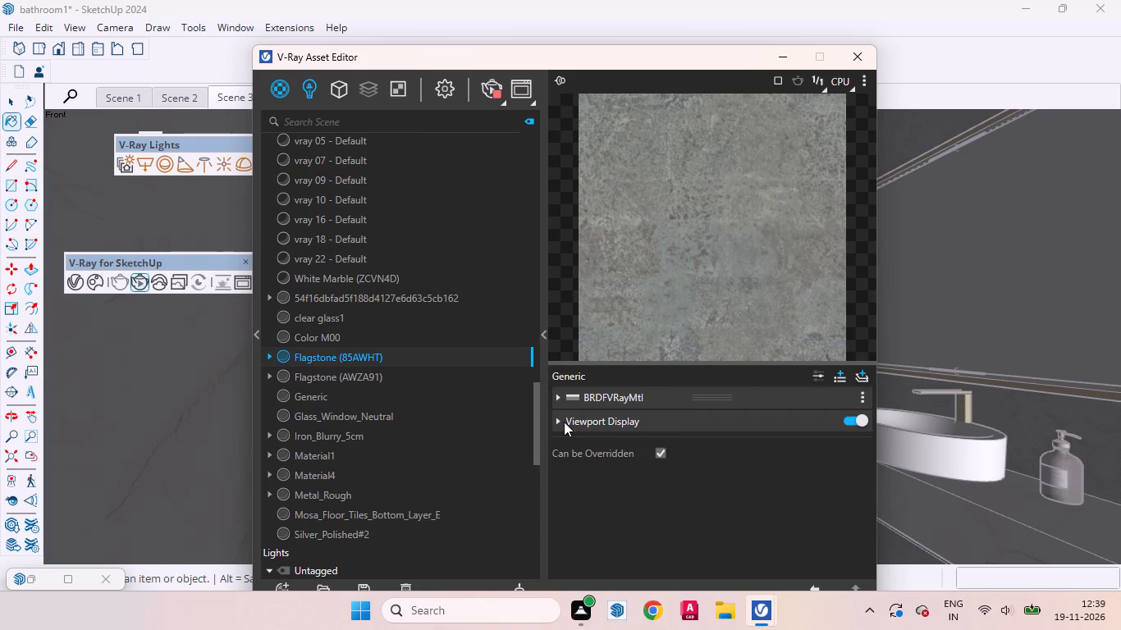
click(564, 422)
click(556, 400)
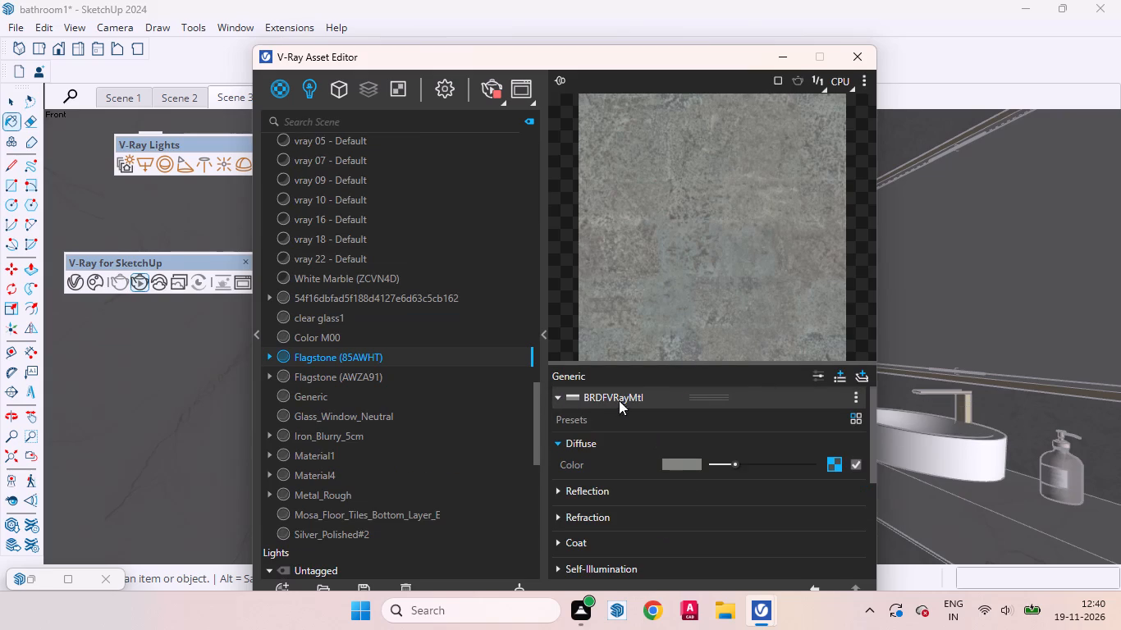
scroll(639, 472, down, 2)
scroll(639, 469, up, 1)
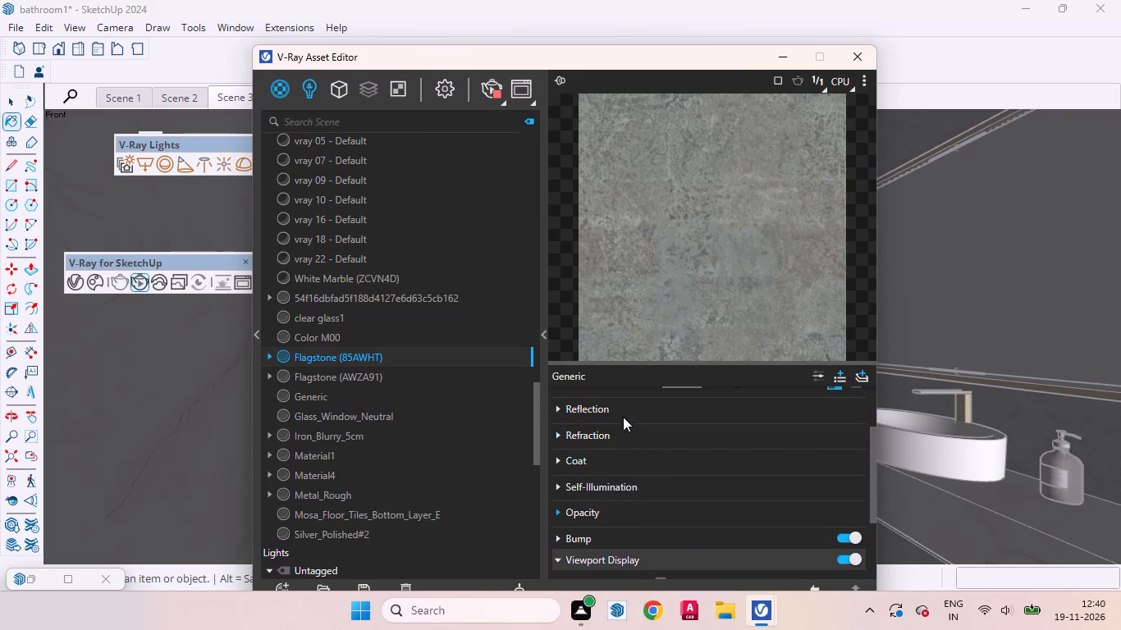
click(615, 404)
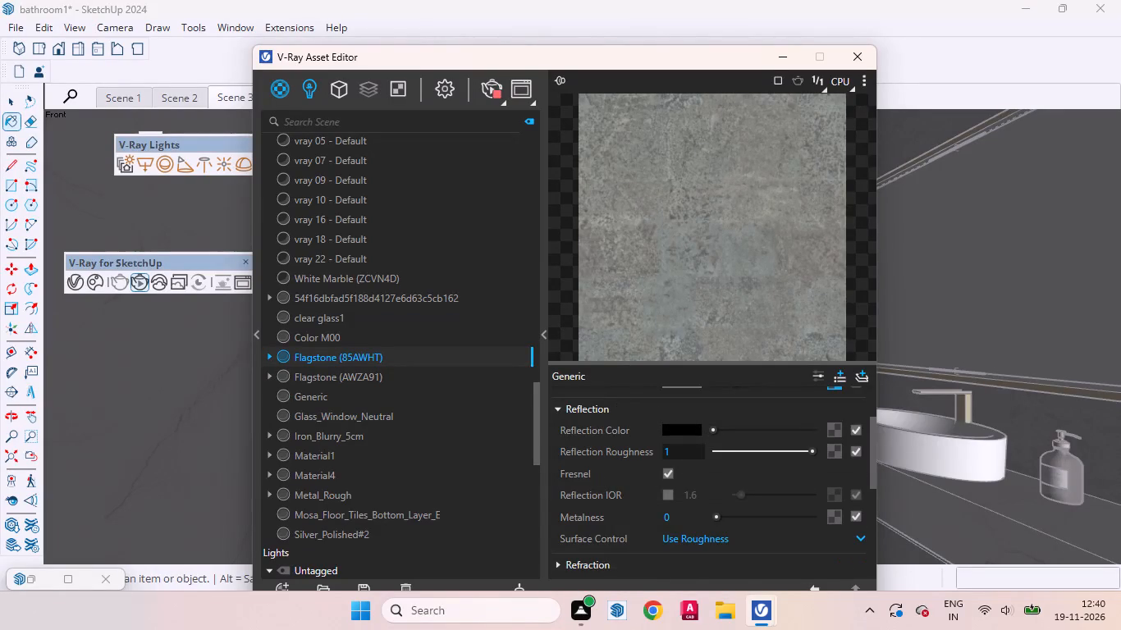
scroll(683, 437, up, 2)
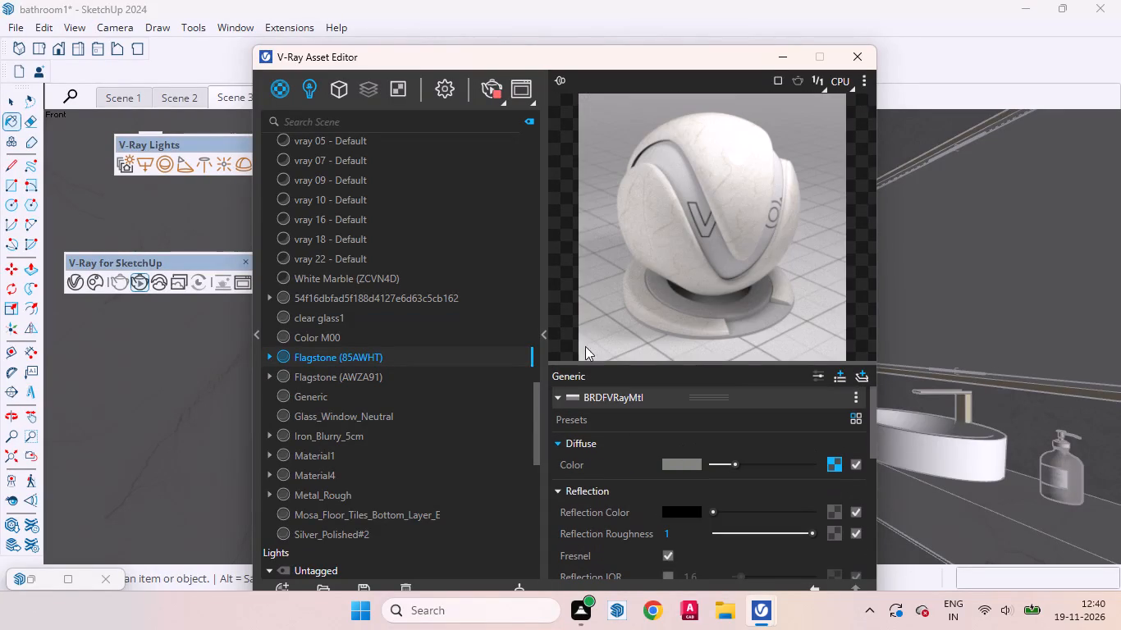
Close the group open for editing by deselecting in empty space outside the bathroom model.
click(543, 336)
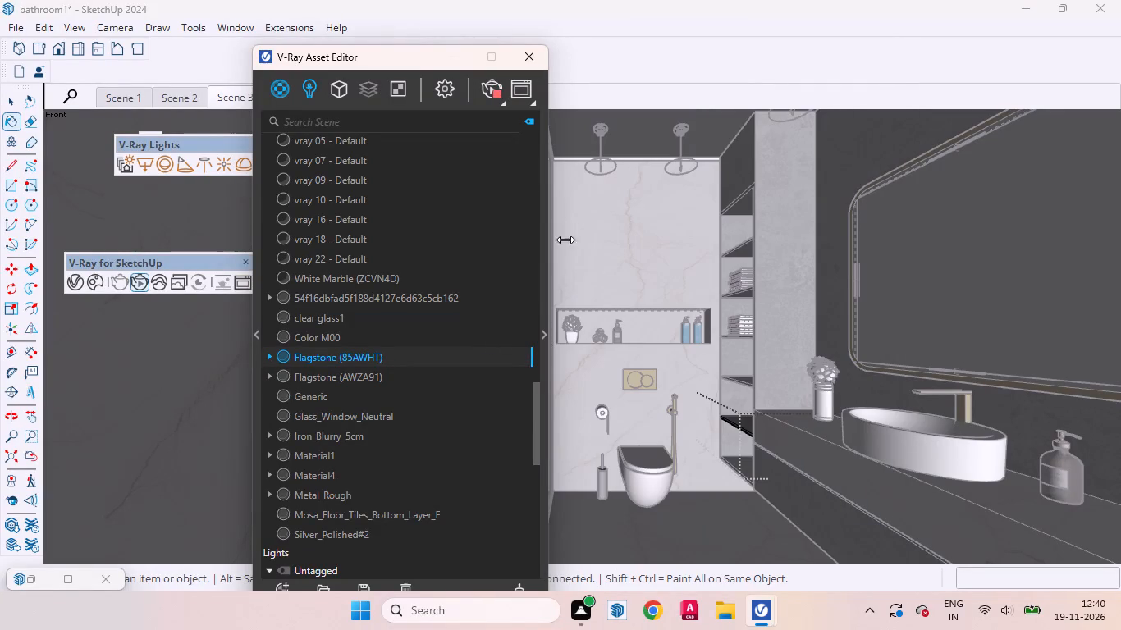
drag(381, 61, 808, 109)
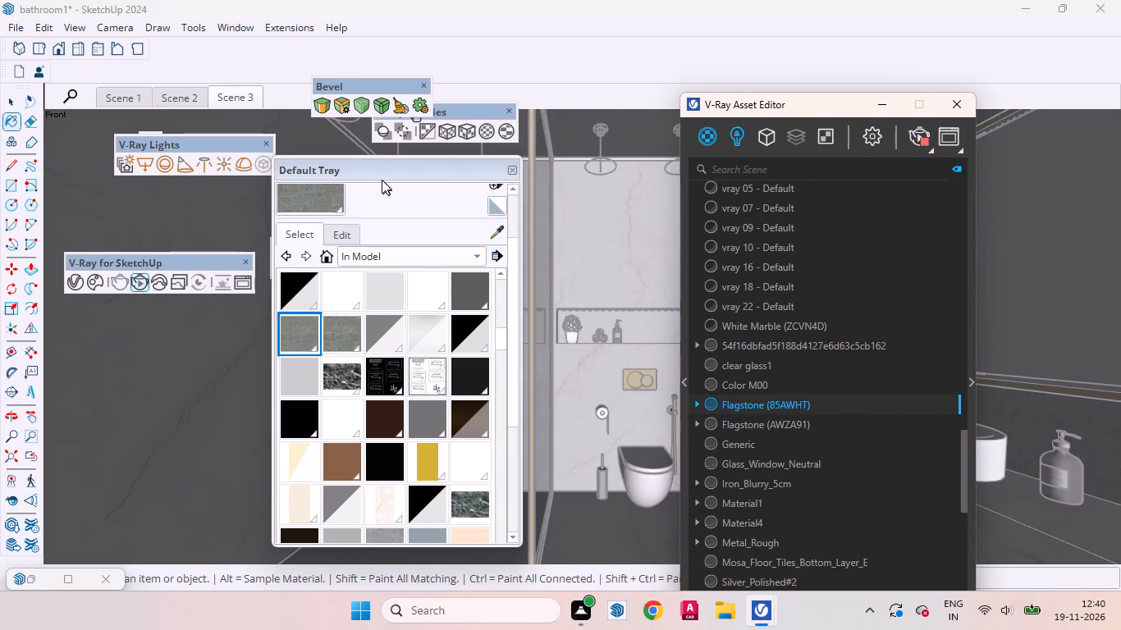
drag(383, 171, 677, 238)
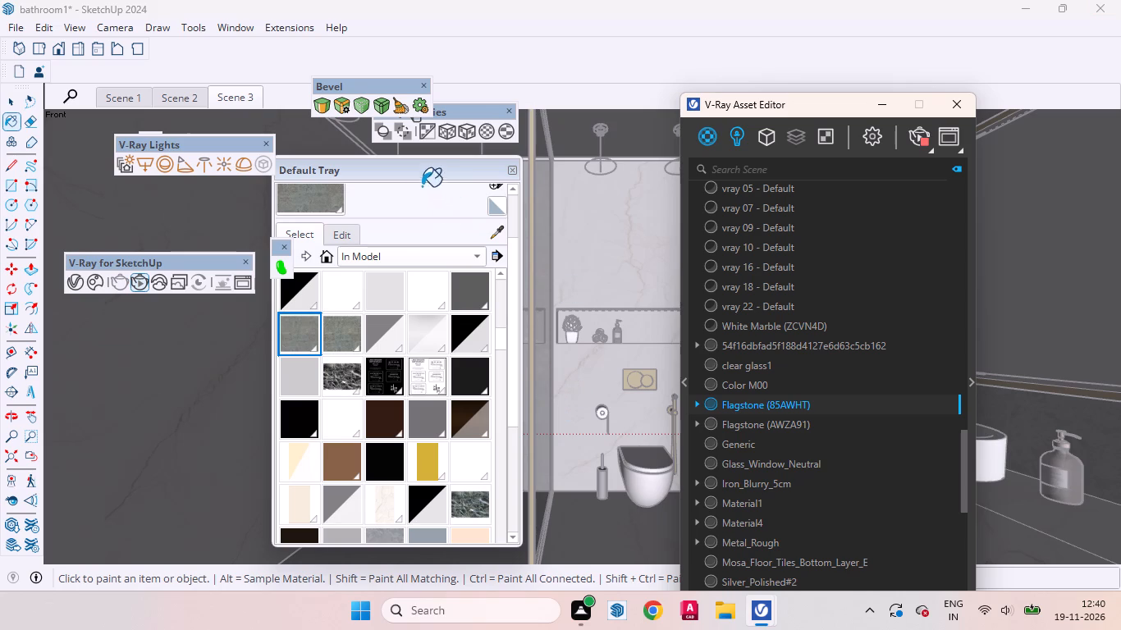
click(7, 107)
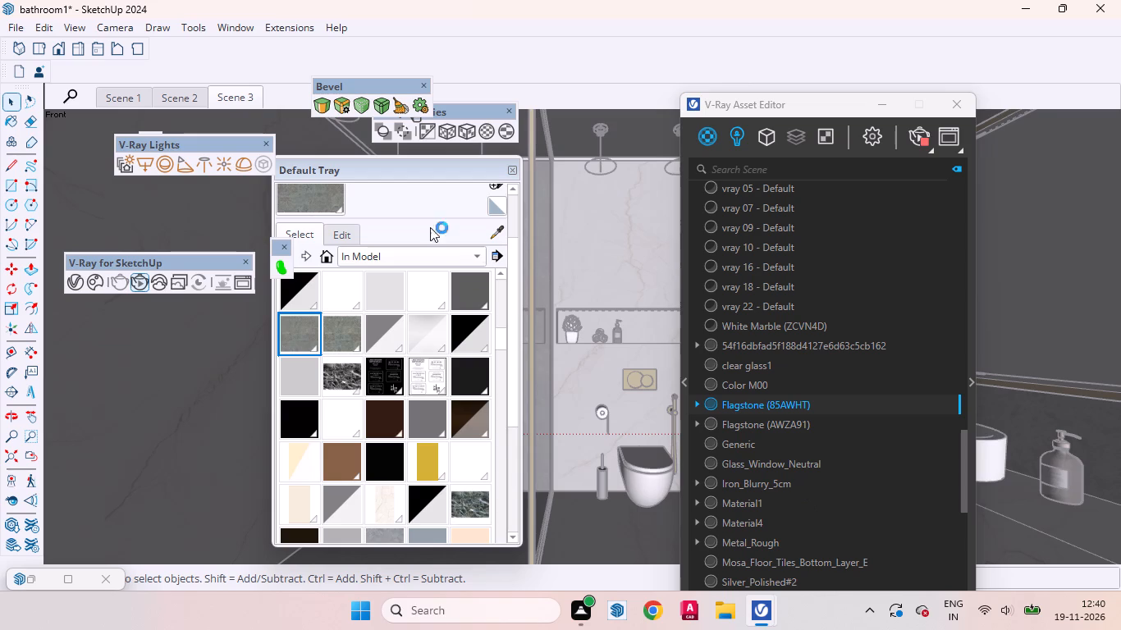
drag(398, 176, 724, 450)
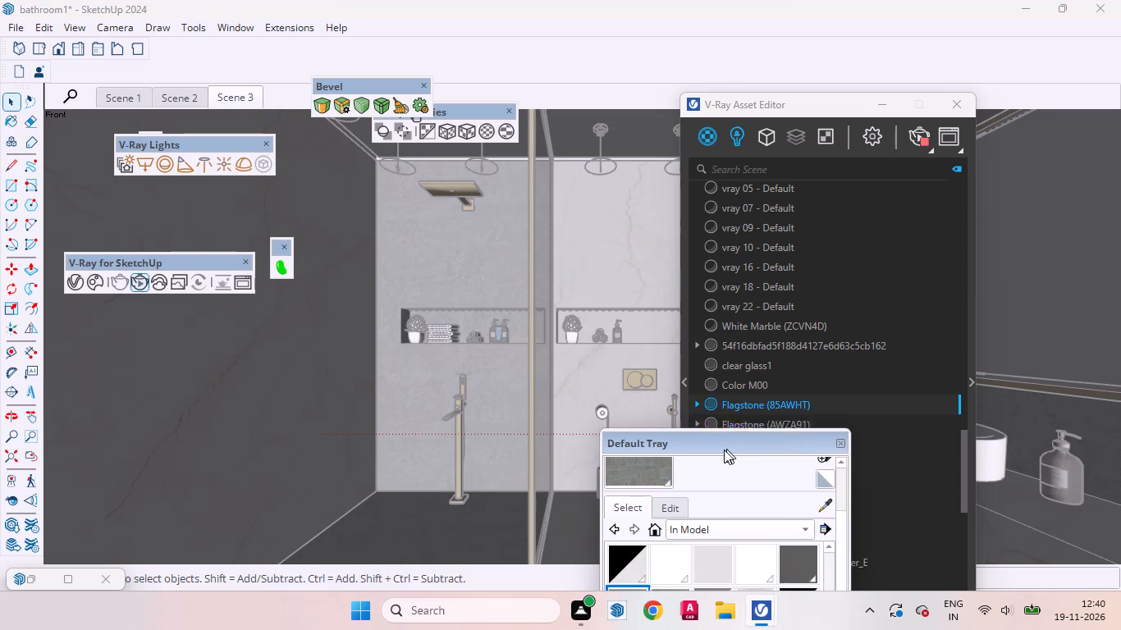
drag(724, 450, 908, 387)
scroll(552, 427, down, 4)
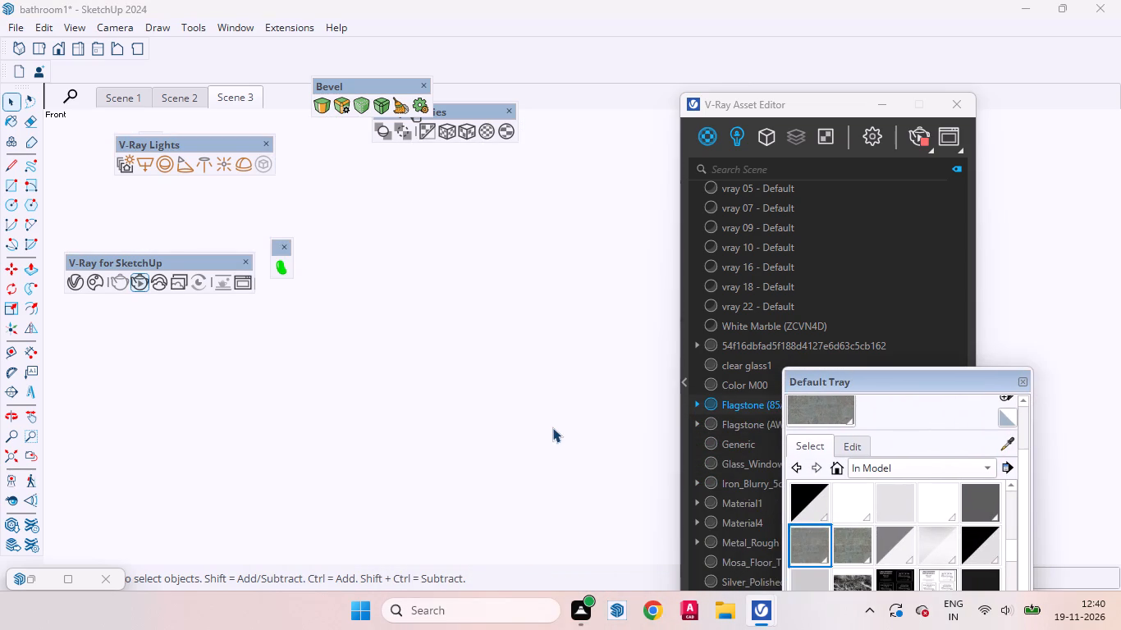
scroll(552, 427, down, 11)
scroll(542, 454, up, 1)
scroll(542, 454, down, 16)
scroll(540, 462, down, 7)
scroll(540, 463, up, 1)
scroll(540, 463, down, 6)
scroll(514, 447, down, 17)
scroll(515, 449, up, 1)
scroll(515, 449, down, 1)
scroll(515, 450, down, 20)
scroll(515, 450, down, 5)
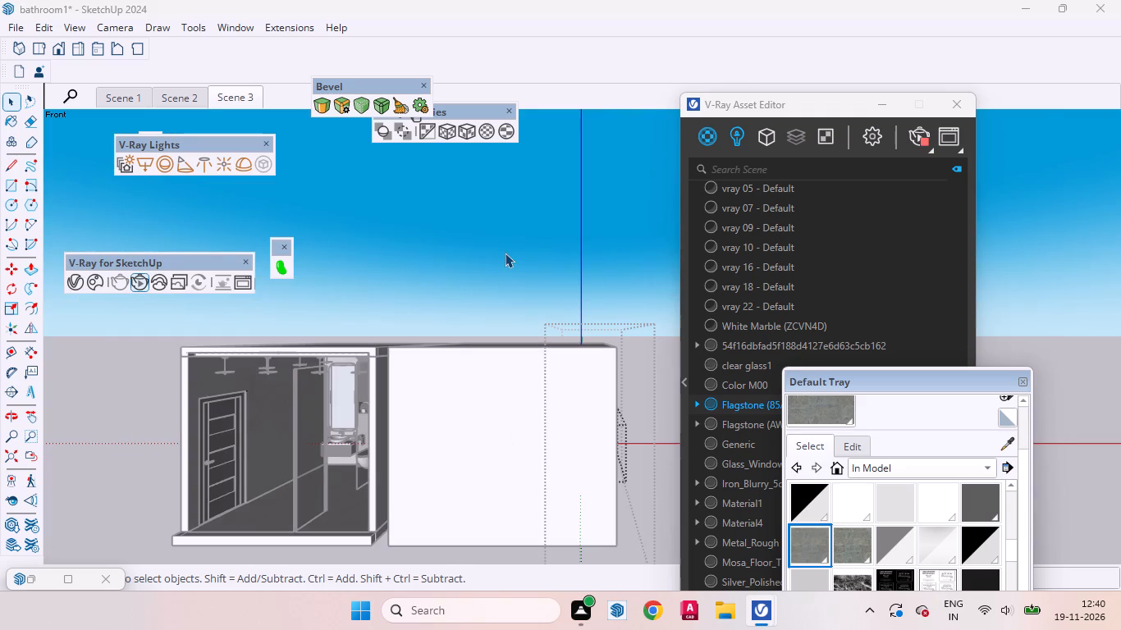
triple_click(505, 253)
click(505, 252)
click(546, 232)
click(426, 236)
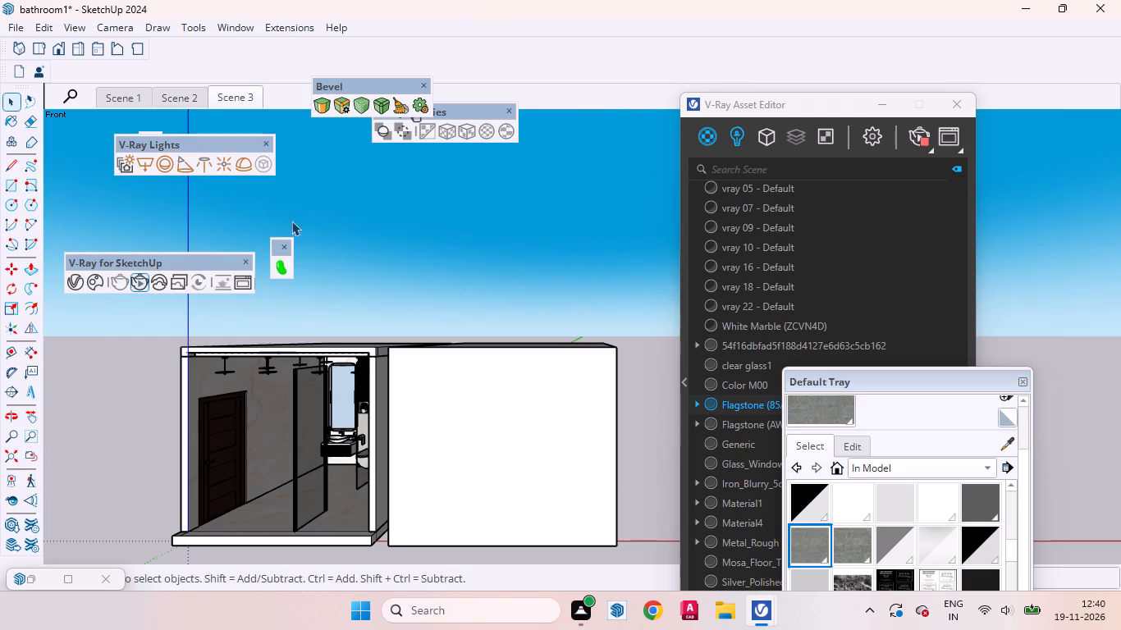
Return to the Scene 3 view.
click(249, 103)
click(231, 95)
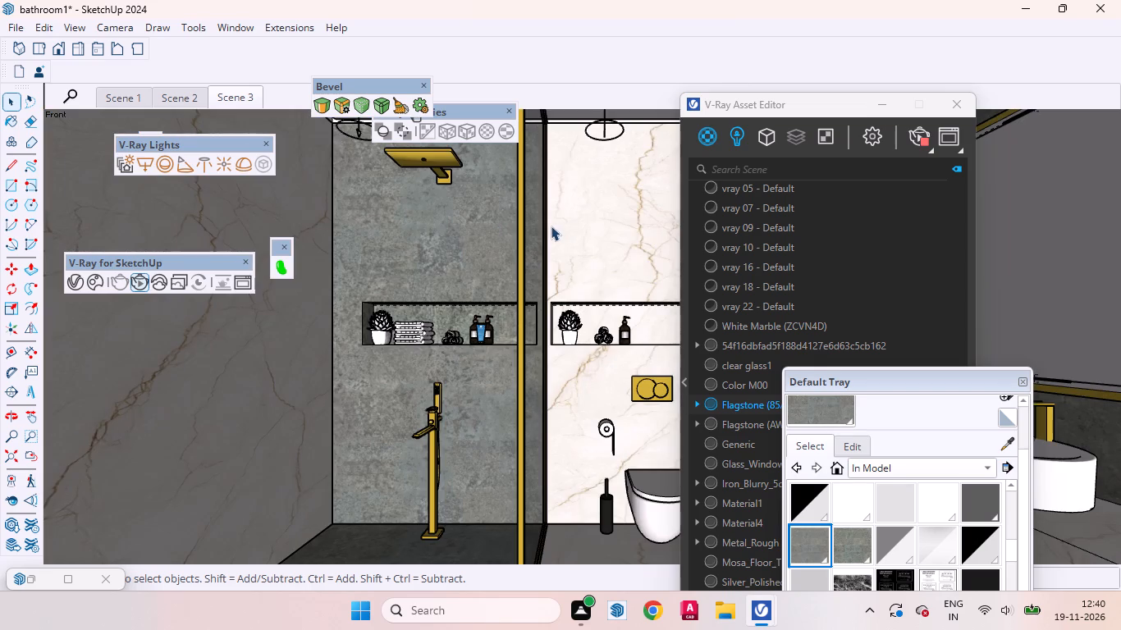
Sample the grey shower back wall's material and bring up its V-Ray material settings.
click(1008, 438)
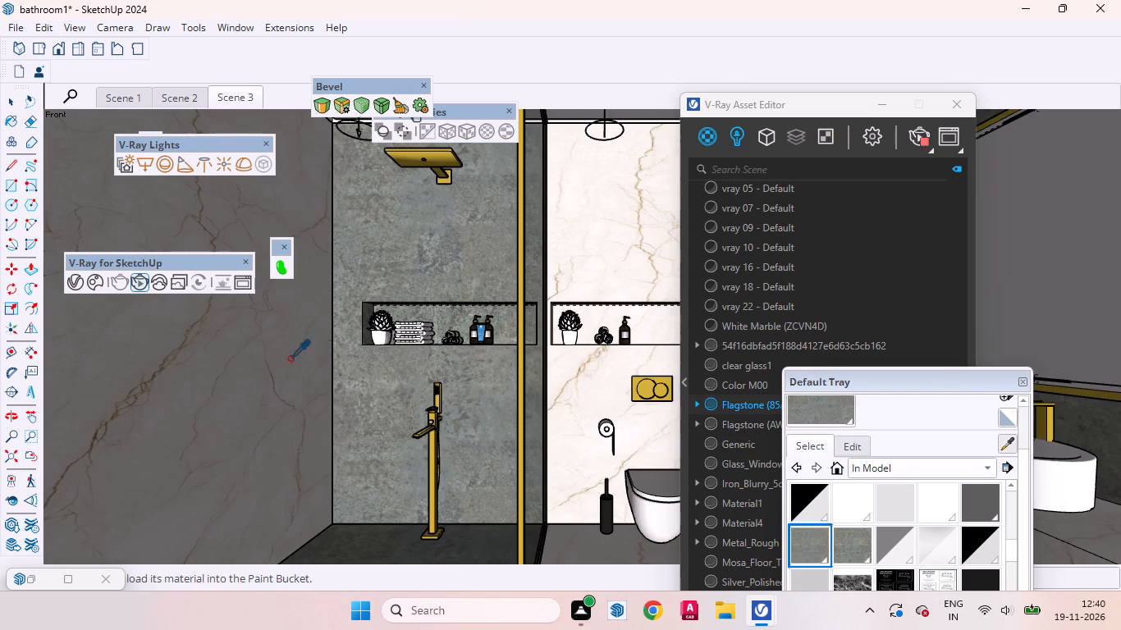
click(375, 395)
drag(896, 385, 405, 316)
scroll(409, 331, up, 3)
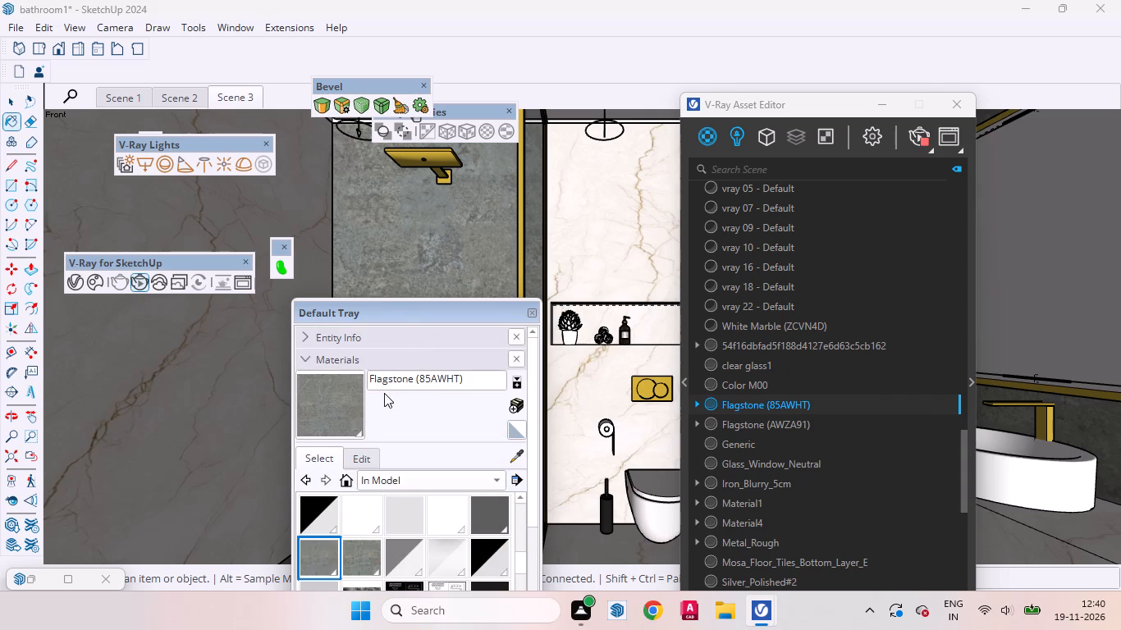
click(973, 383)
drag(832, 103, 763, 103)
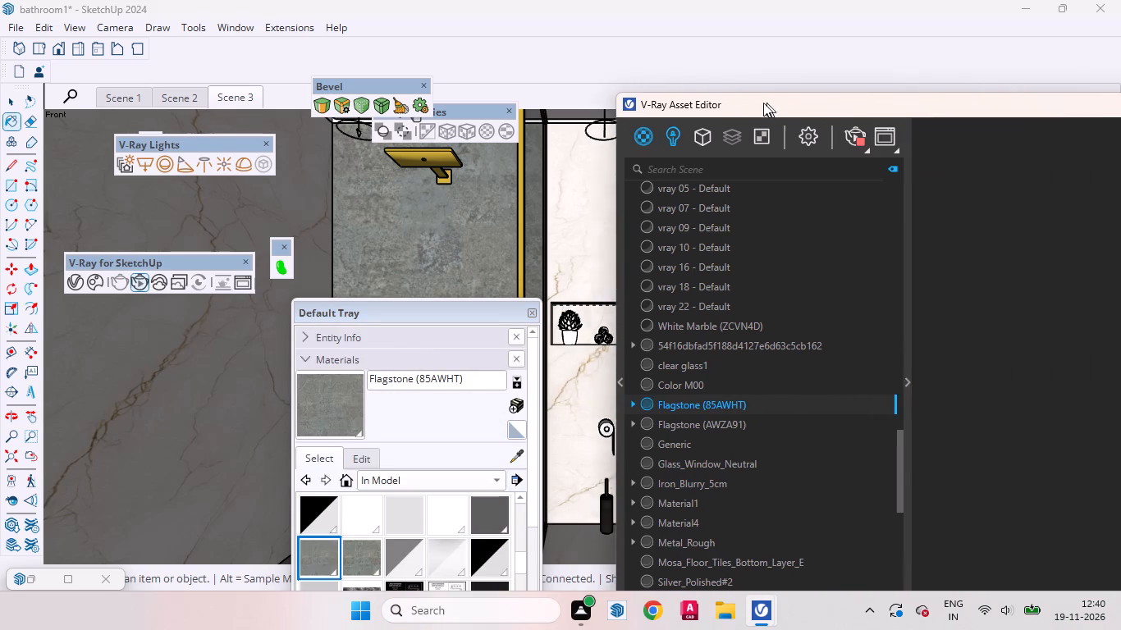
drag(763, 103, 468, 69)
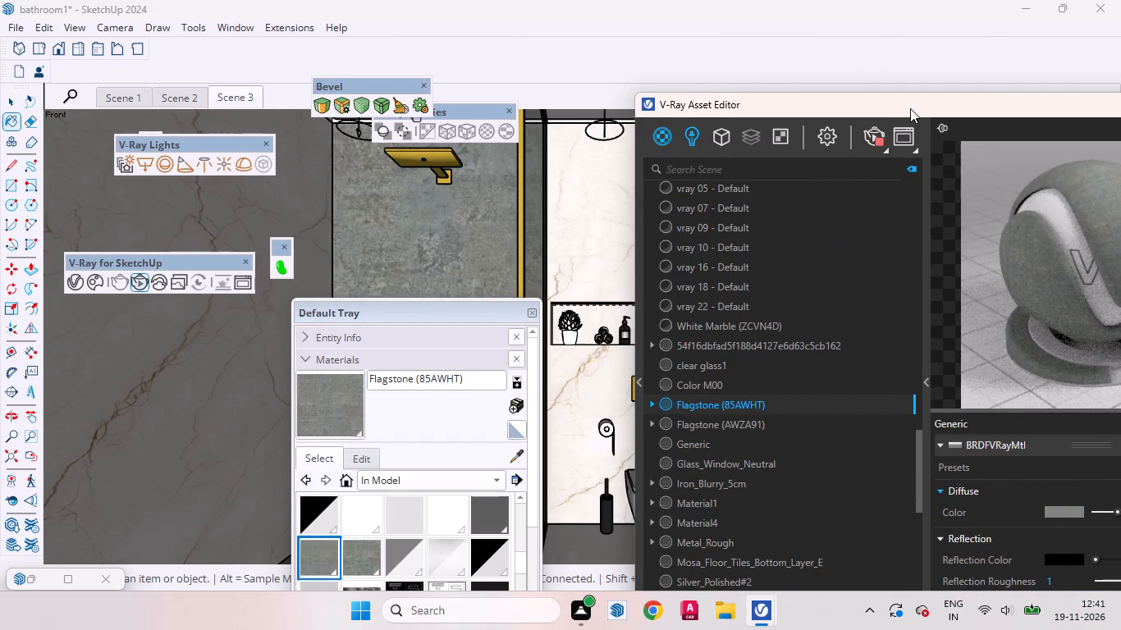
drag(909, 108, 463, 60)
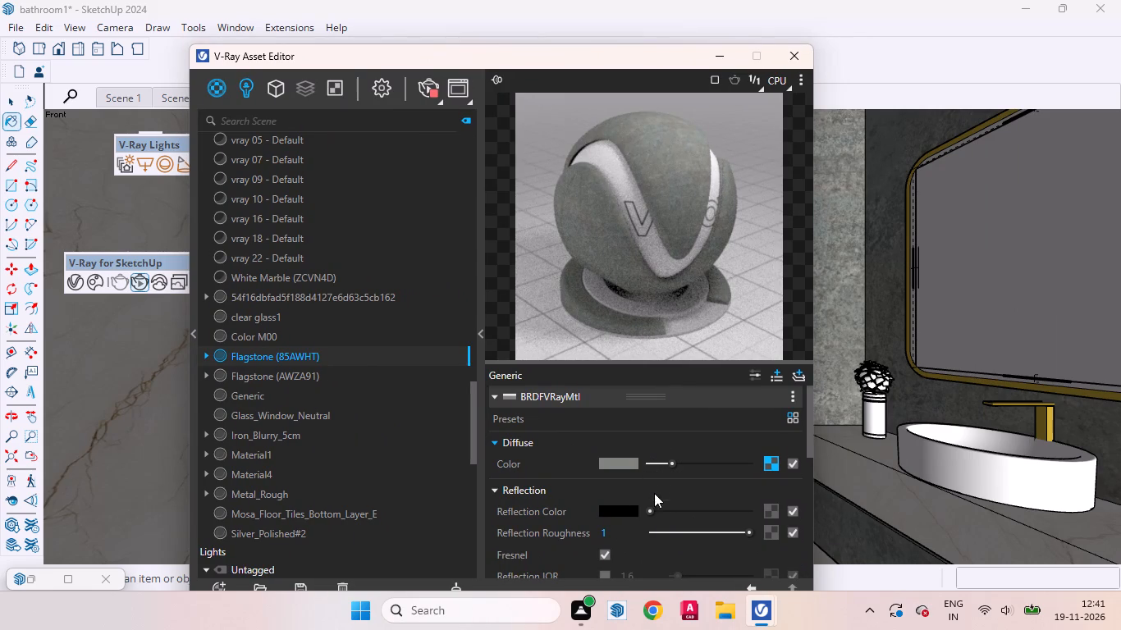
Set the Flagstone (85AWHT) material's surface control to Use Glossiness.
scroll(658, 504, up, 1)
scroll(658, 504, down, 1)
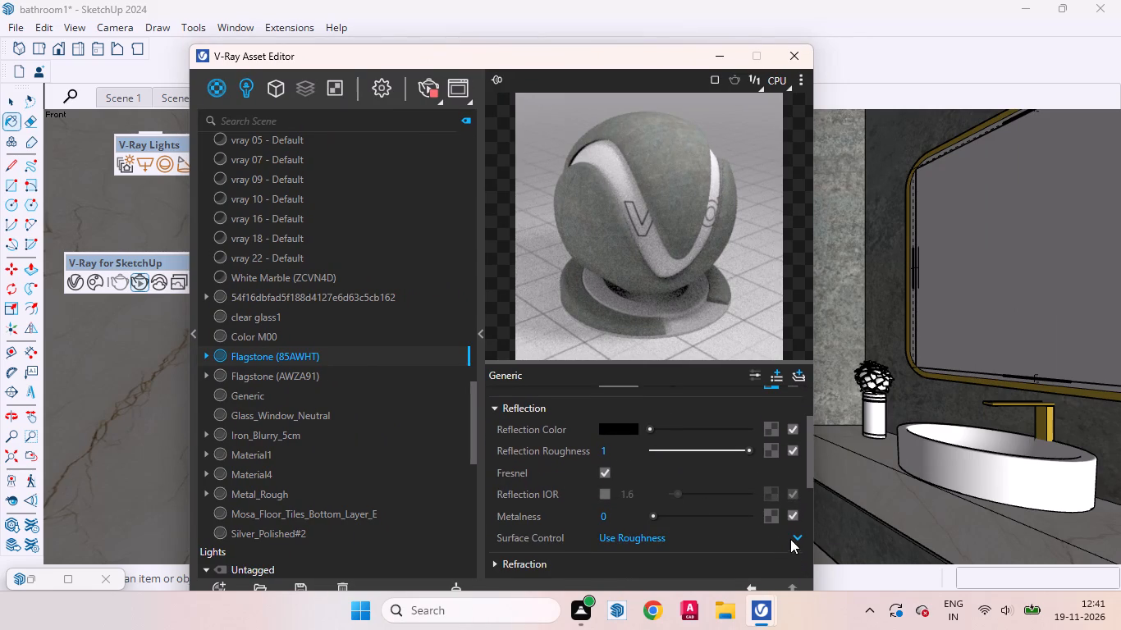
click(790, 539)
click(668, 492)
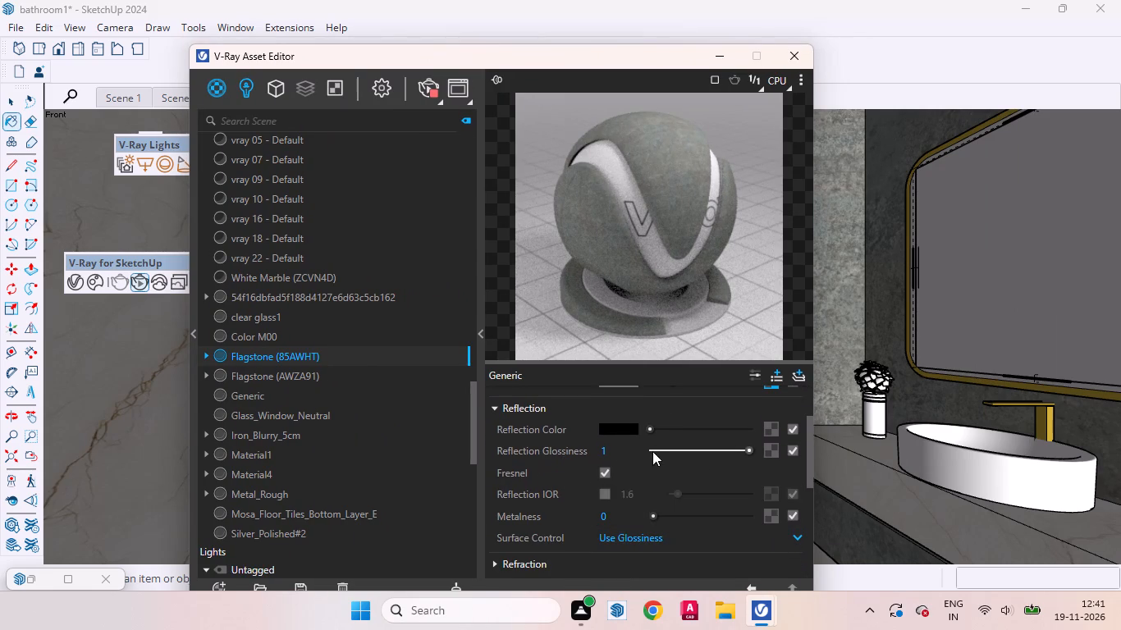
Set the Flagstone (85AWHT) material's reflection color to a mid-light grey.
scroll(657, 465, up, 1)
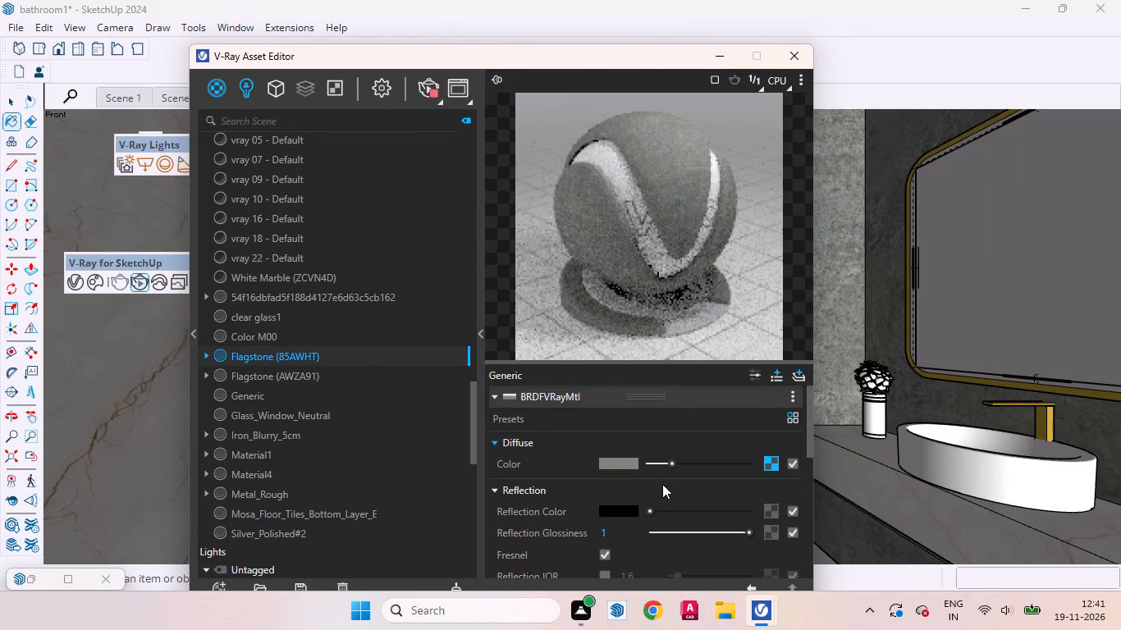
drag(652, 509, 661, 509)
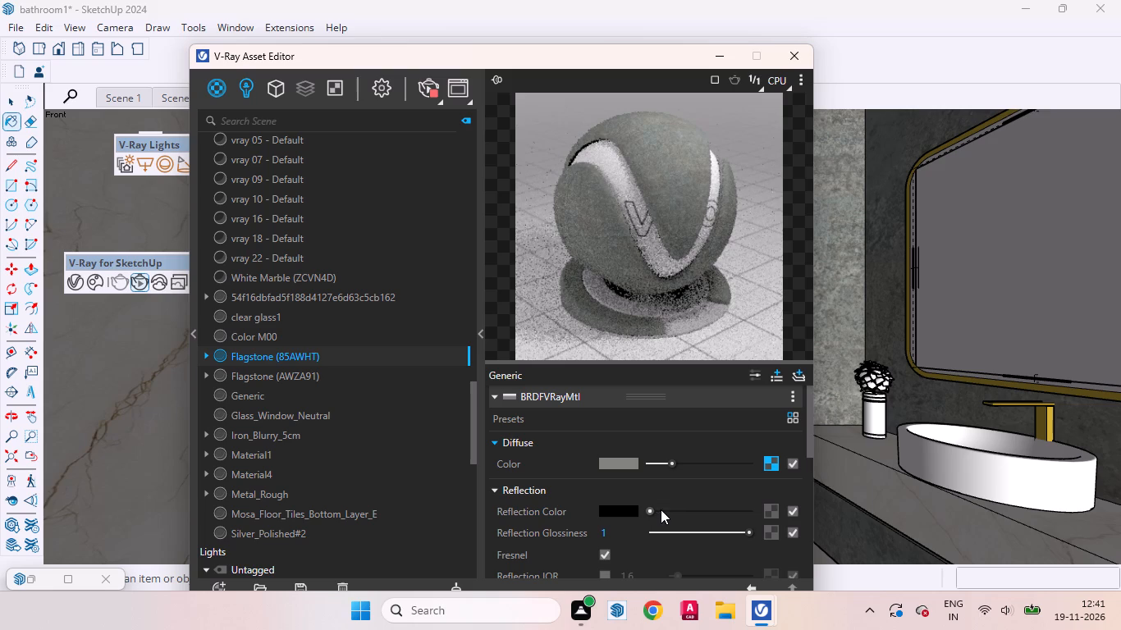
drag(661, 509, 685, 511)
drag(648, 510, 690, 514)
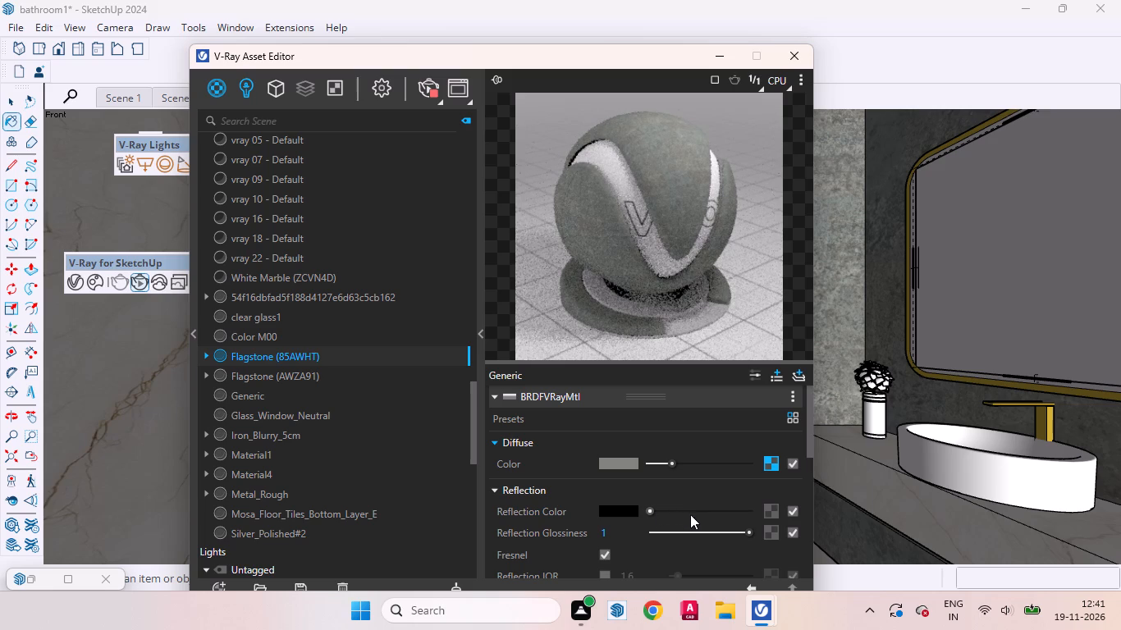
drag(650, 510, 704, 514)
drag(602, 60, 600, 30)
scroll(656, 367, down, 2)
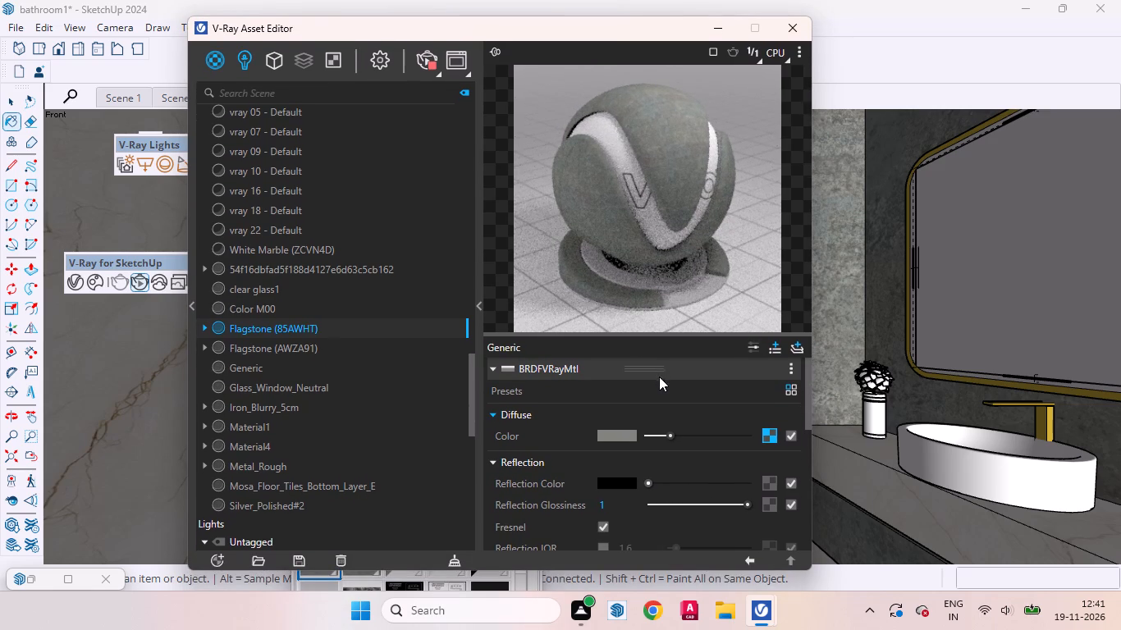
scroll(657, 421, up, 1)
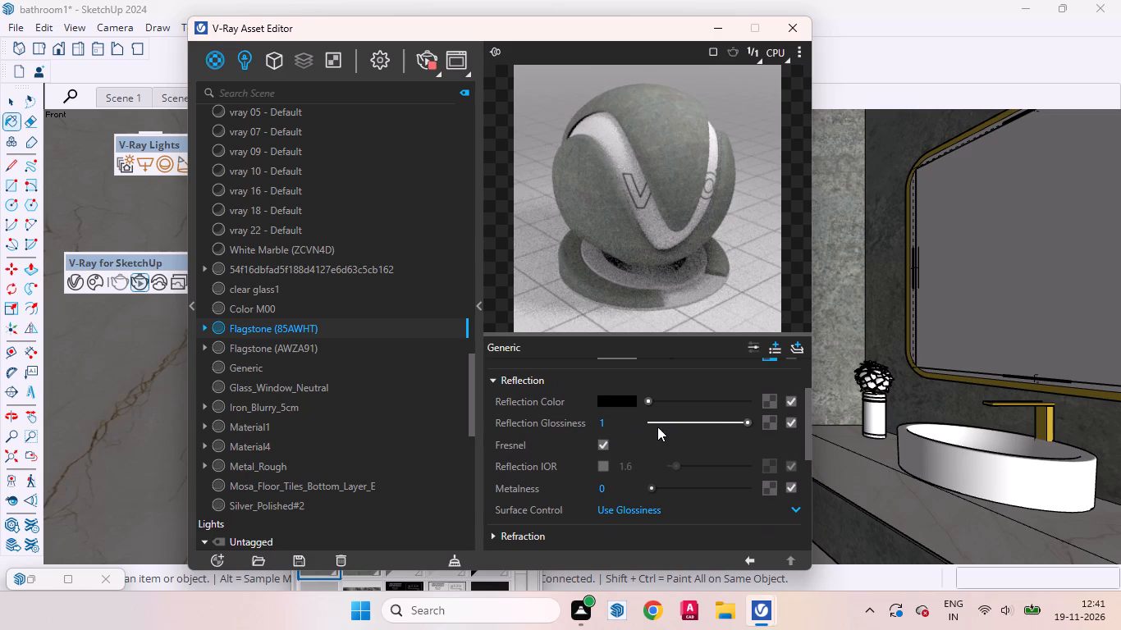
drag(647, 399, 679, 401)
click(680, 399)
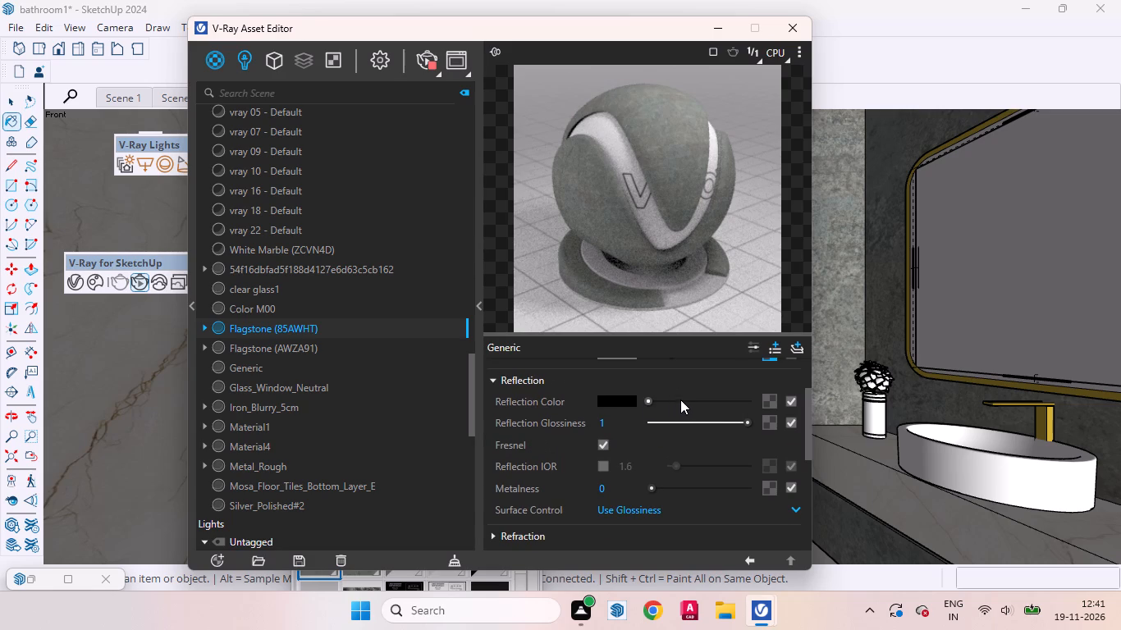
click(683, 400)
triple_click(653, 397)
drag(650, 399, 691, 399)
drag(647, 400, 721, 404)
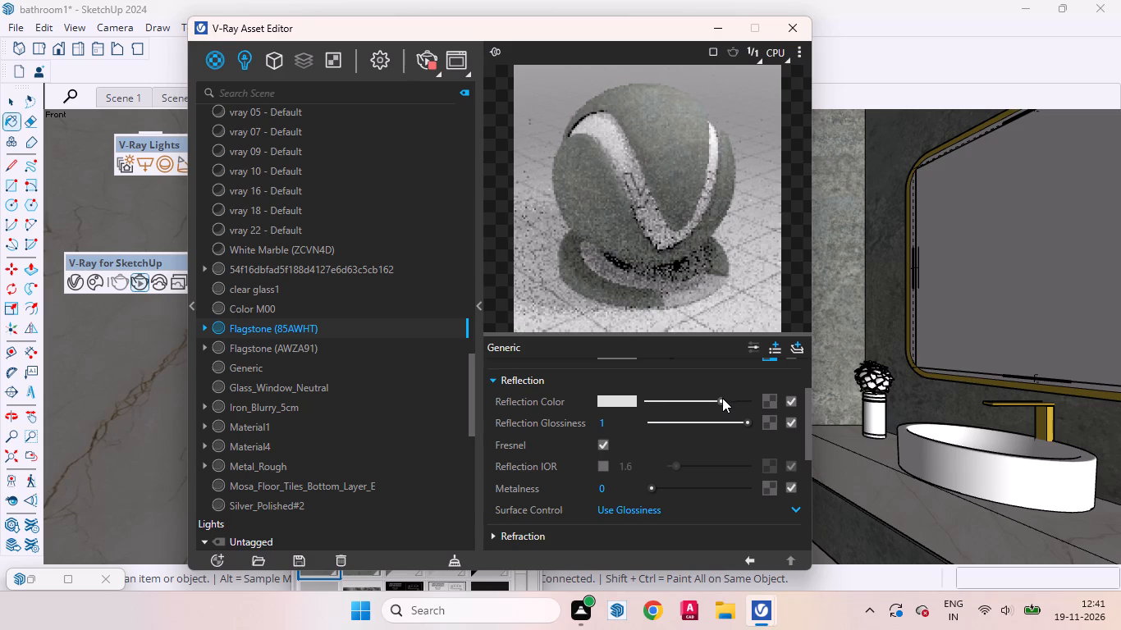
drag(721, 400, 698, 399)
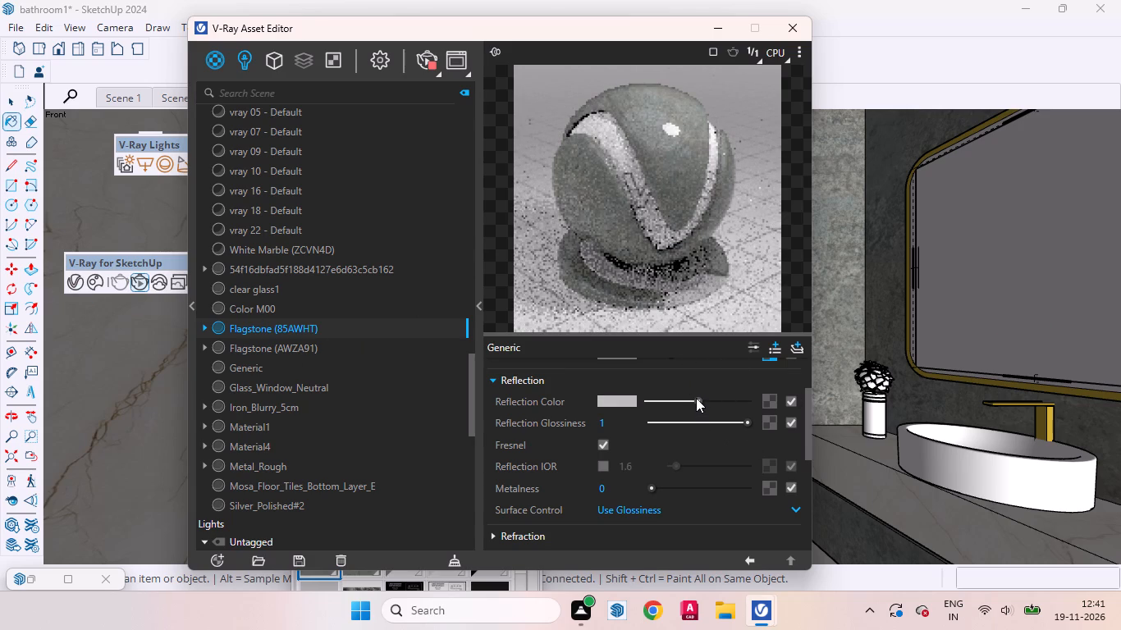
drag(696, 398, 689, 397)
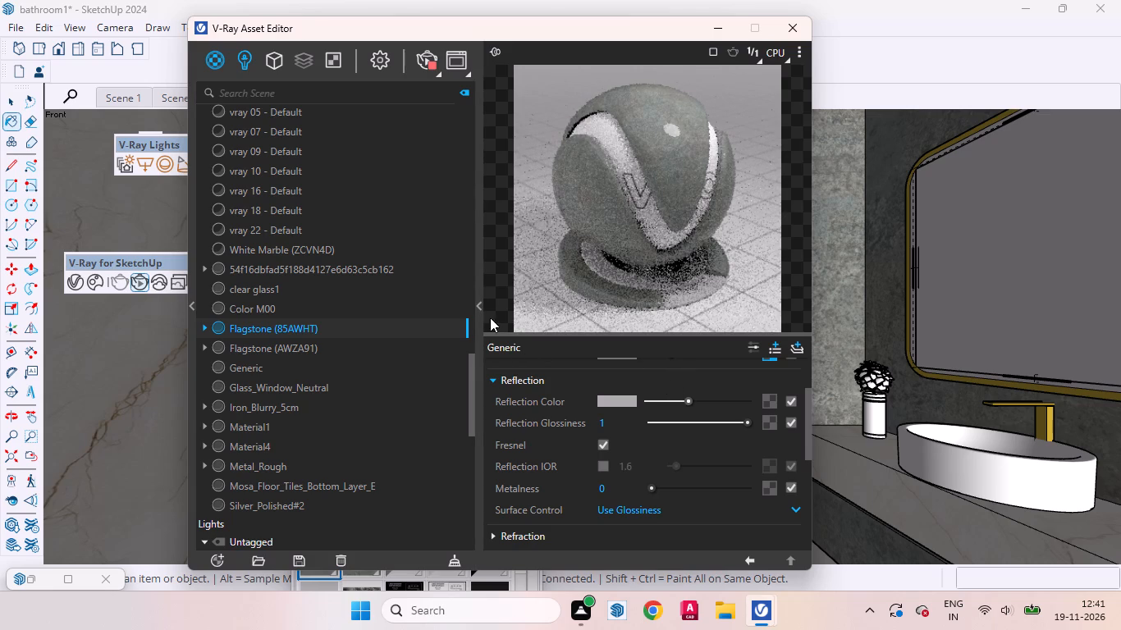
Sample the white marble wall's material, Material4, and slightly lighten its V-Ray reflection color.
click(478, 313)
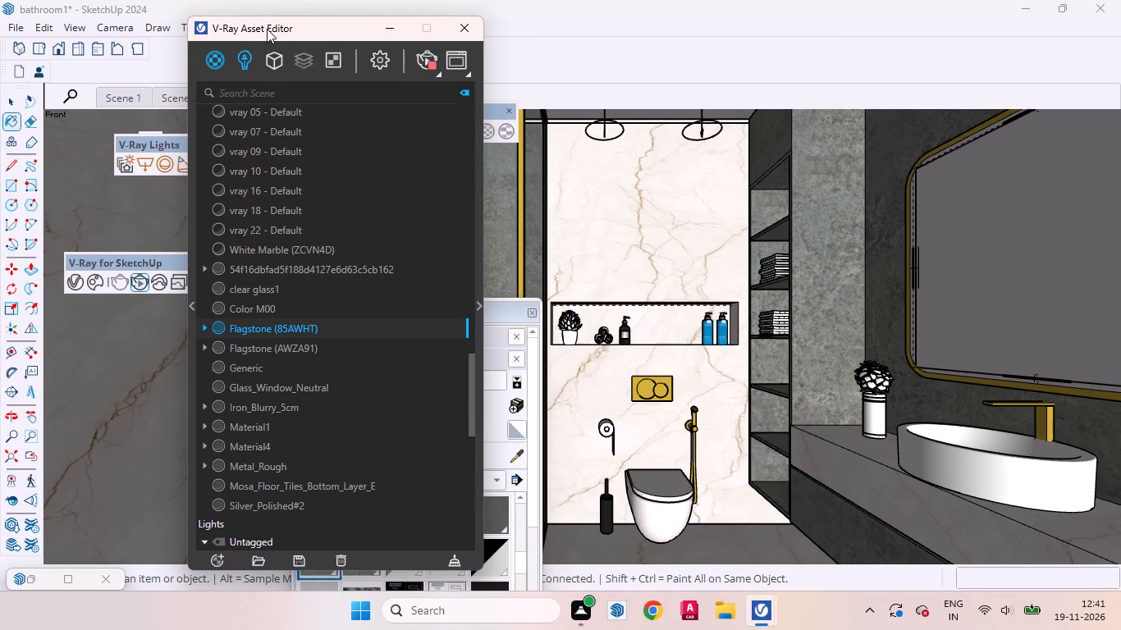
drag(267, 29, 808, 108)
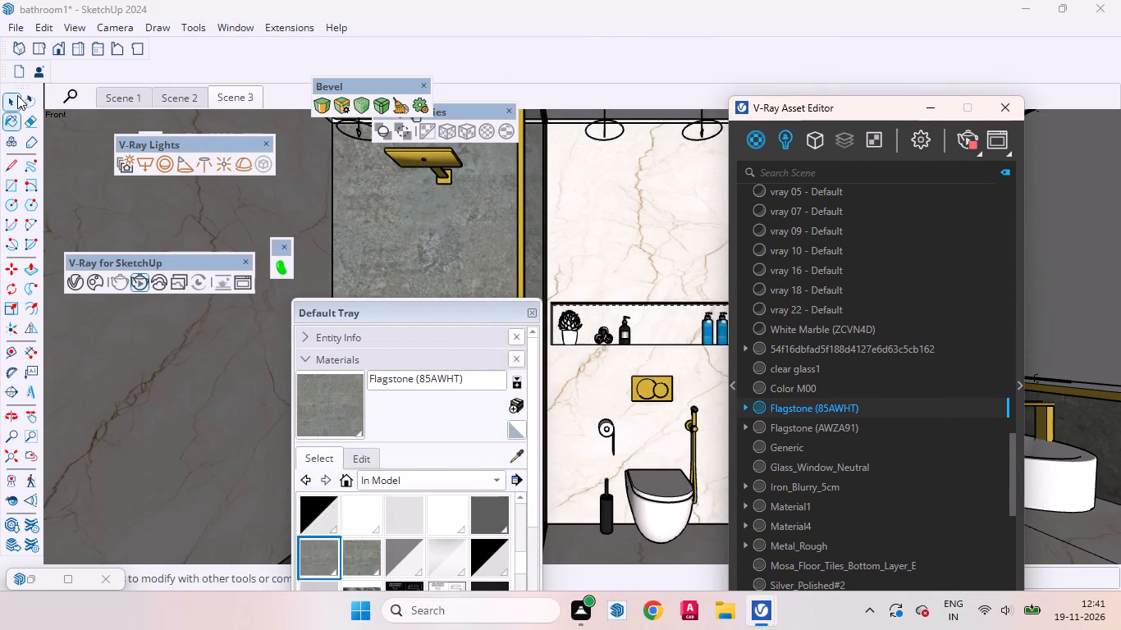
click(17, 95)
click(517, 458)
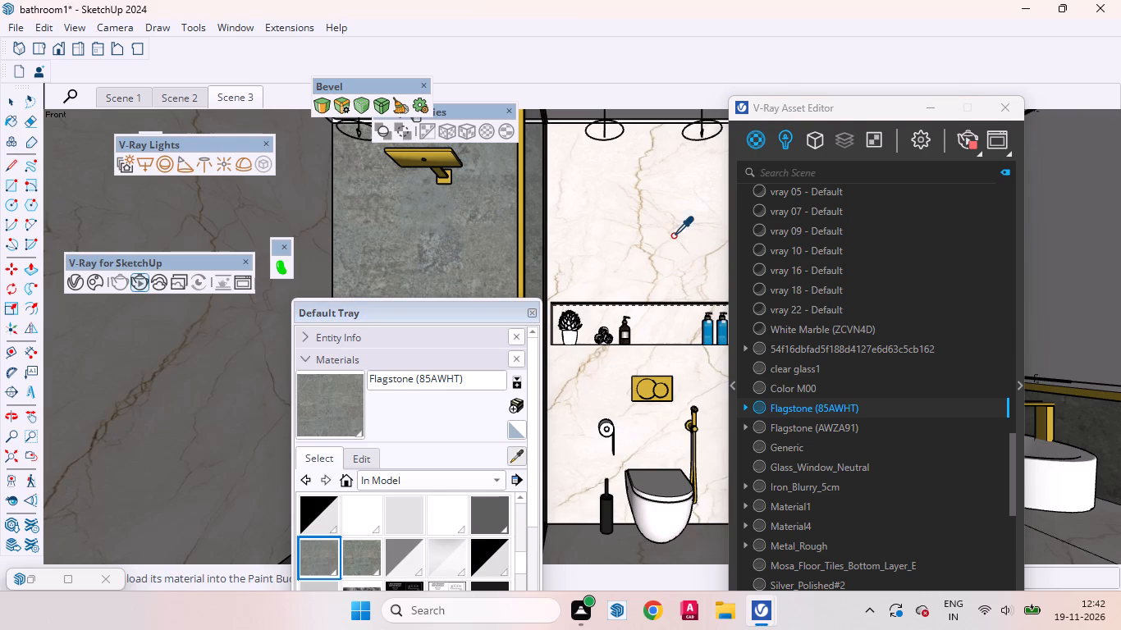
click(653, 235)
drag(847, 109, 501, 62)
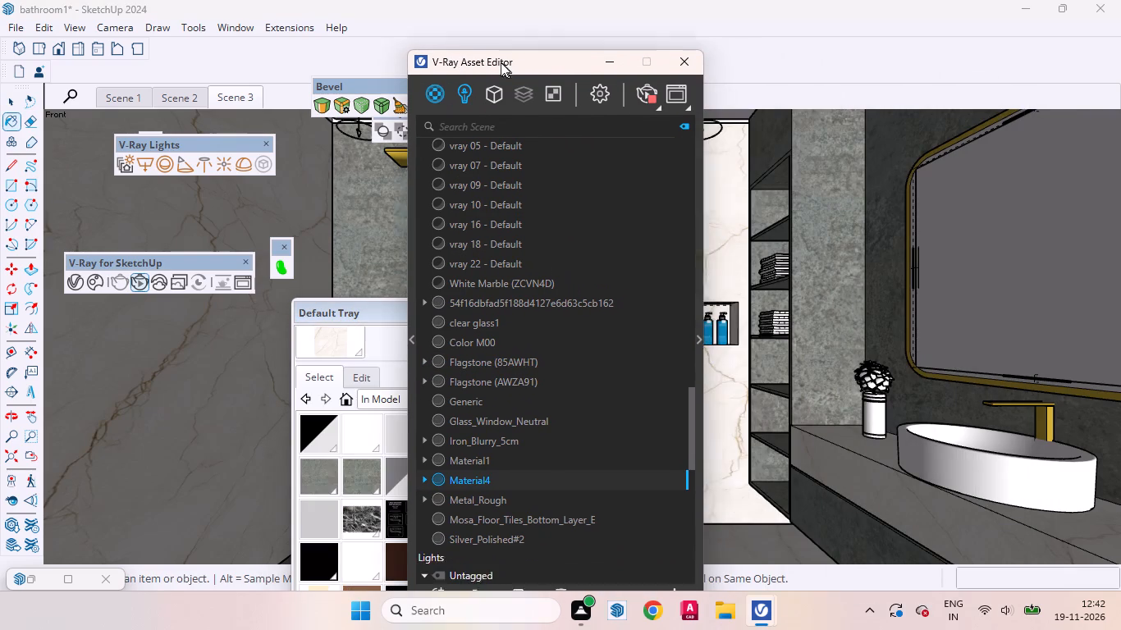
drag(501, 62, 497, 61)
click(696, 333)
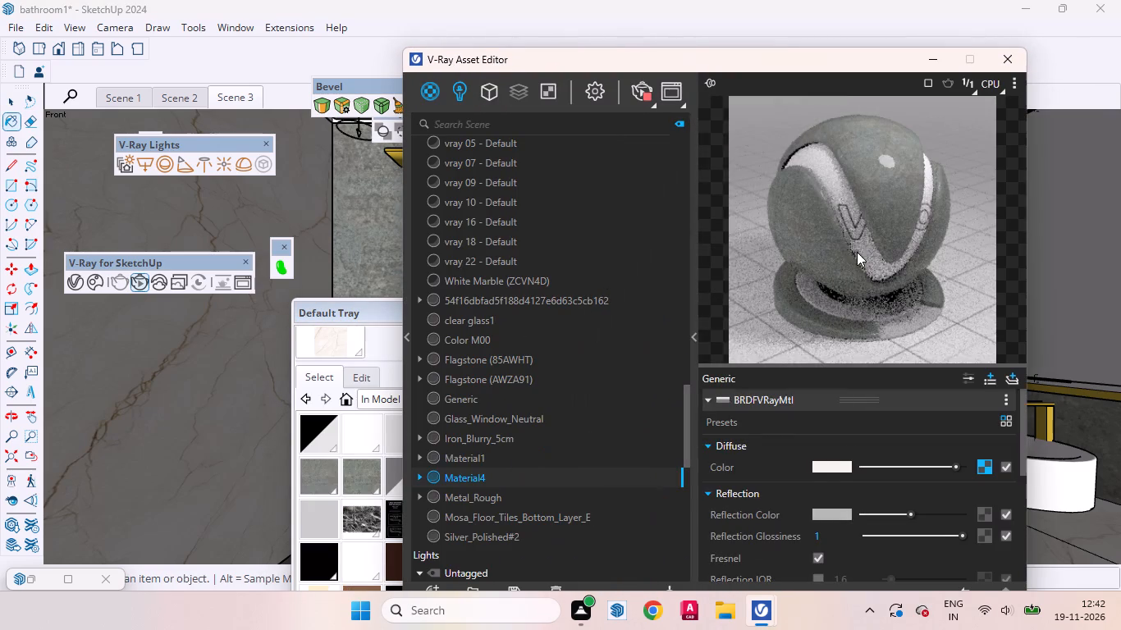
drag(798, 72, 692, 80)
scroll(345, 383, up, 2)
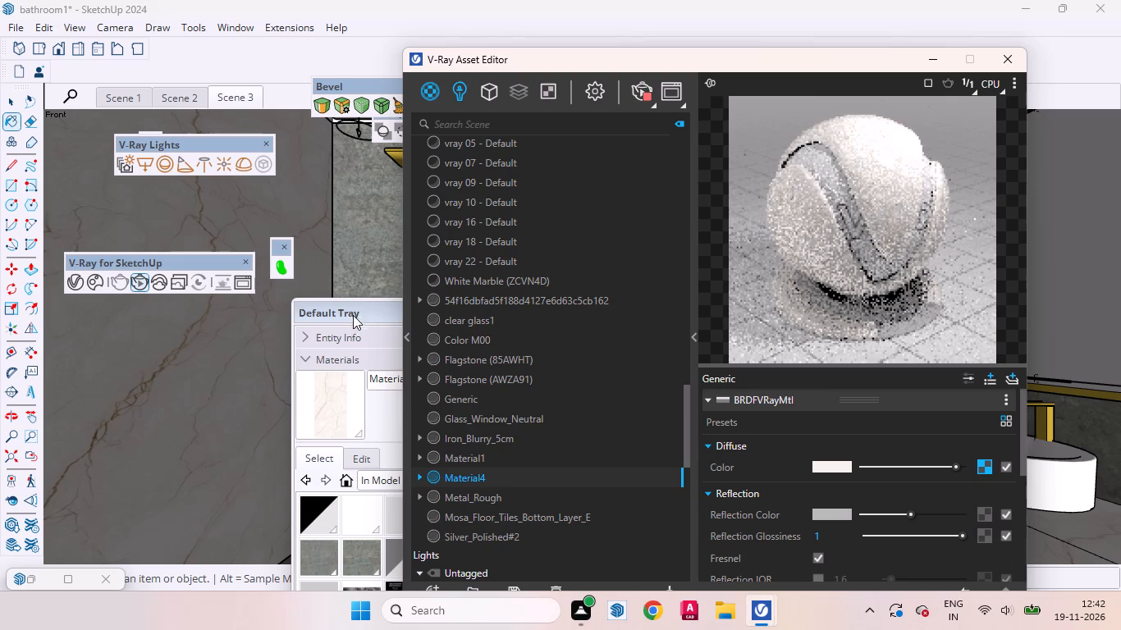
drag(386, 311, 189, 253)
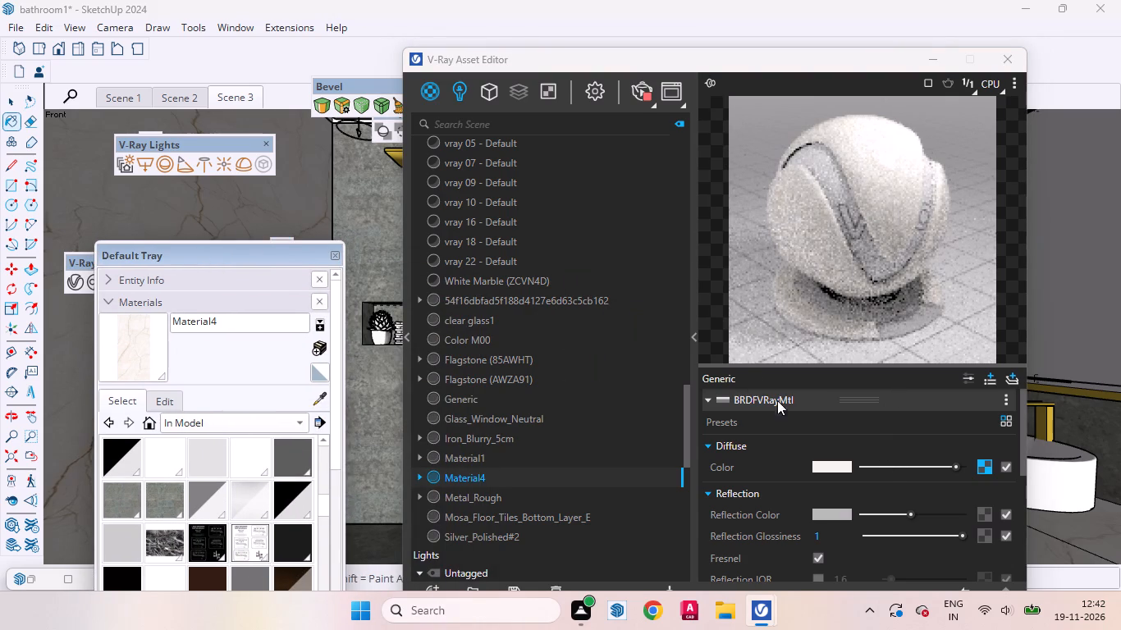
click(914, 514)
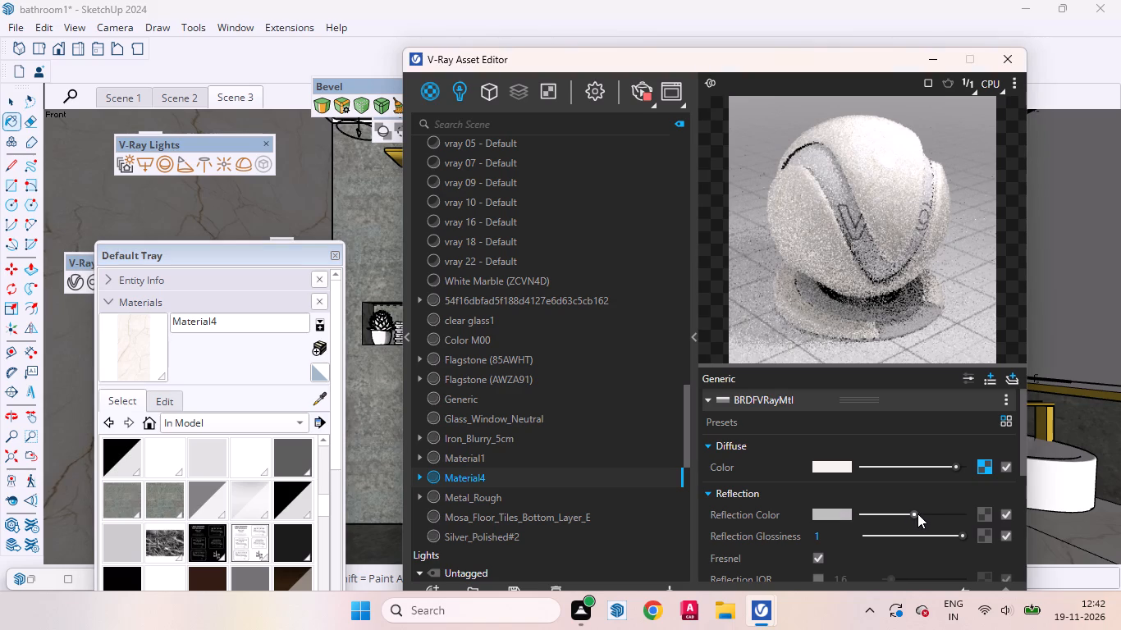
Check the reflection settings of the Flagstone (85AWHT) and Flagstone (AWZA91) materials.
click(500, 363)
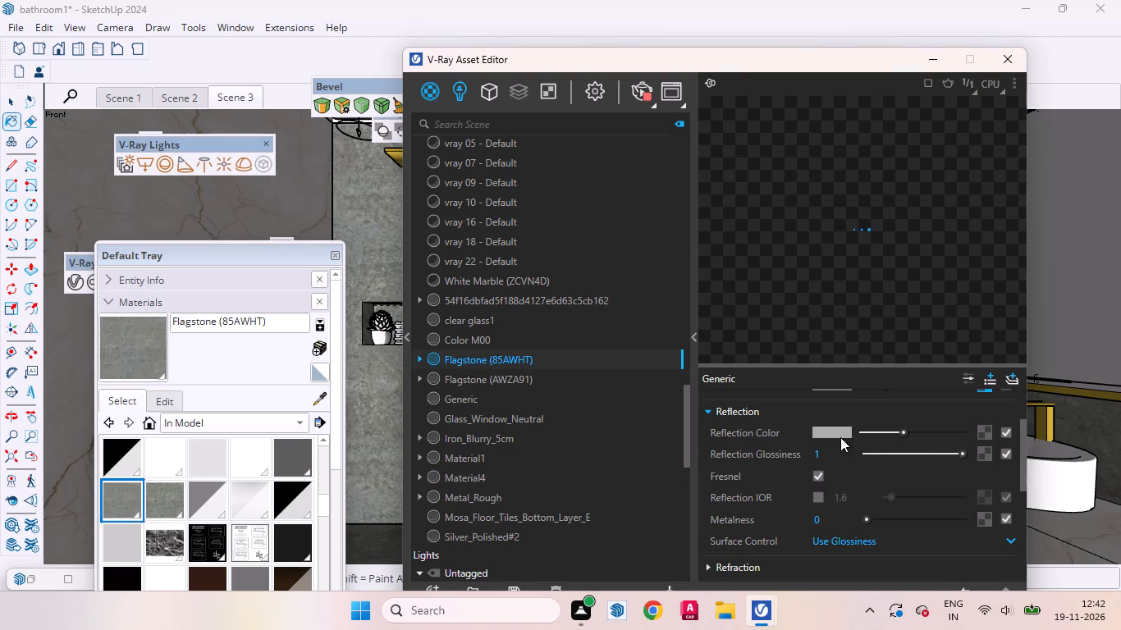
click(528, 383)
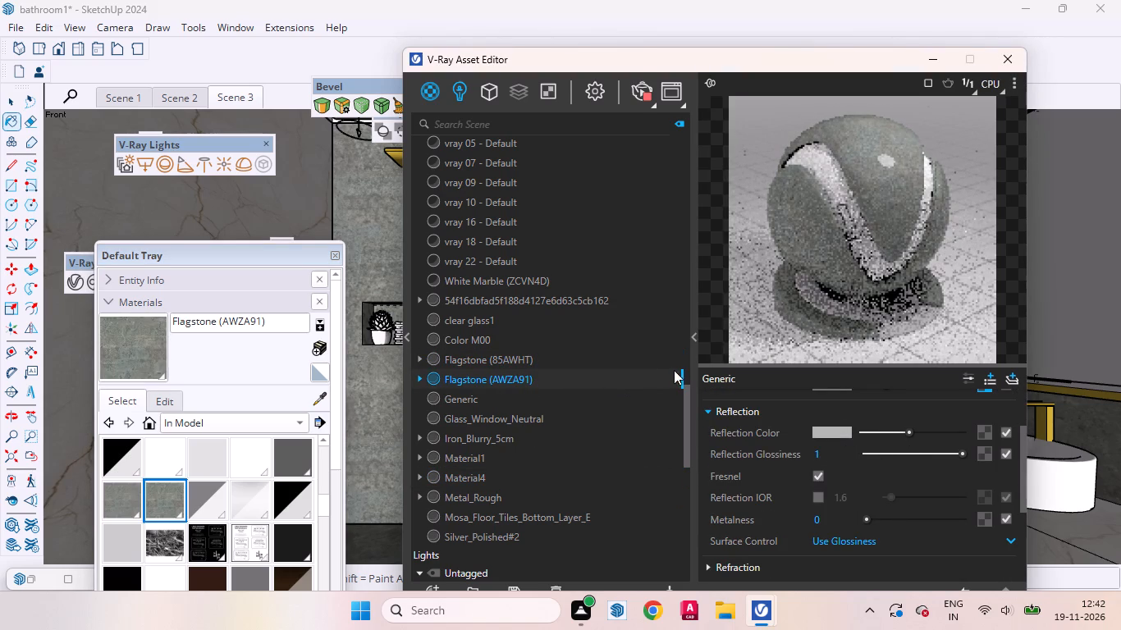
click(695, 349)
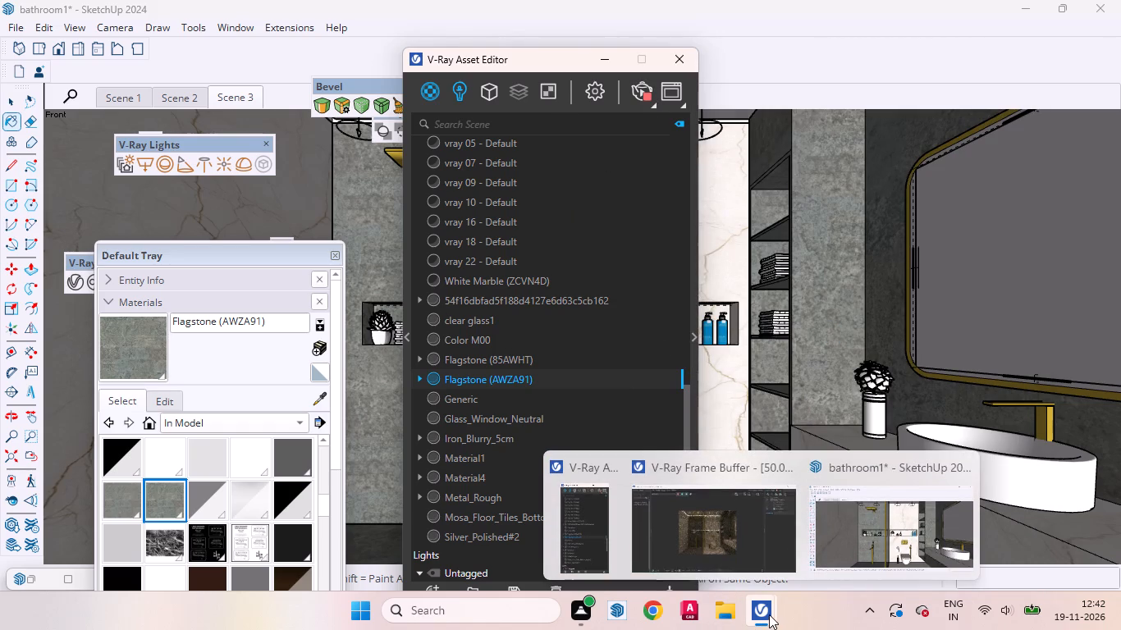
Stop the running render in the V-Ray Frame Buffer and return to the bathroom model.
click(729, 551)
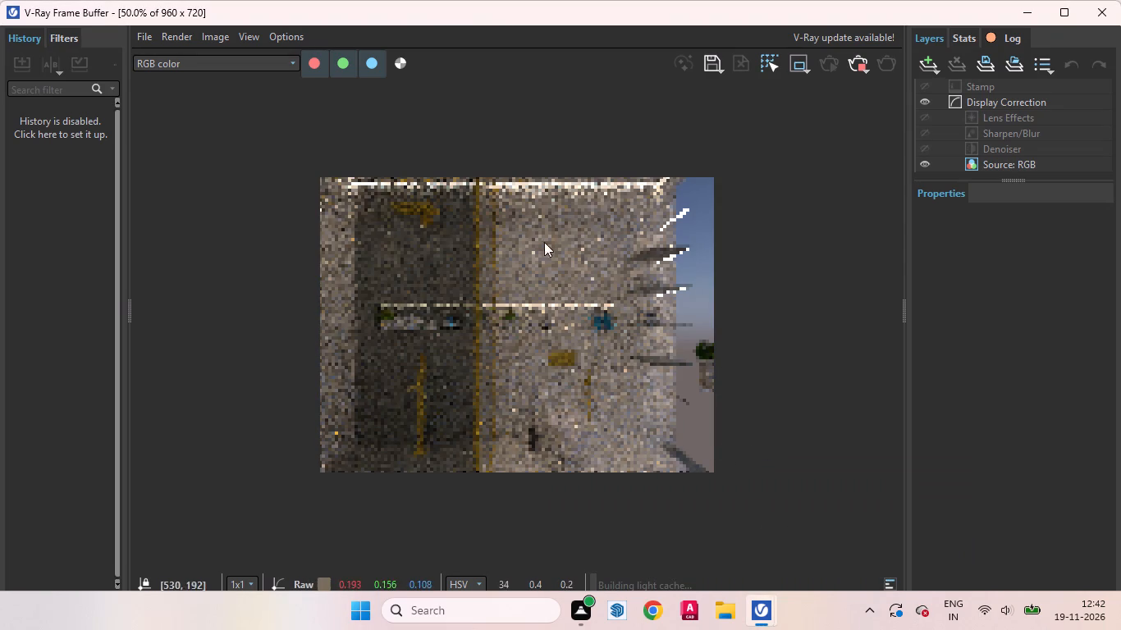
click(857, 67)
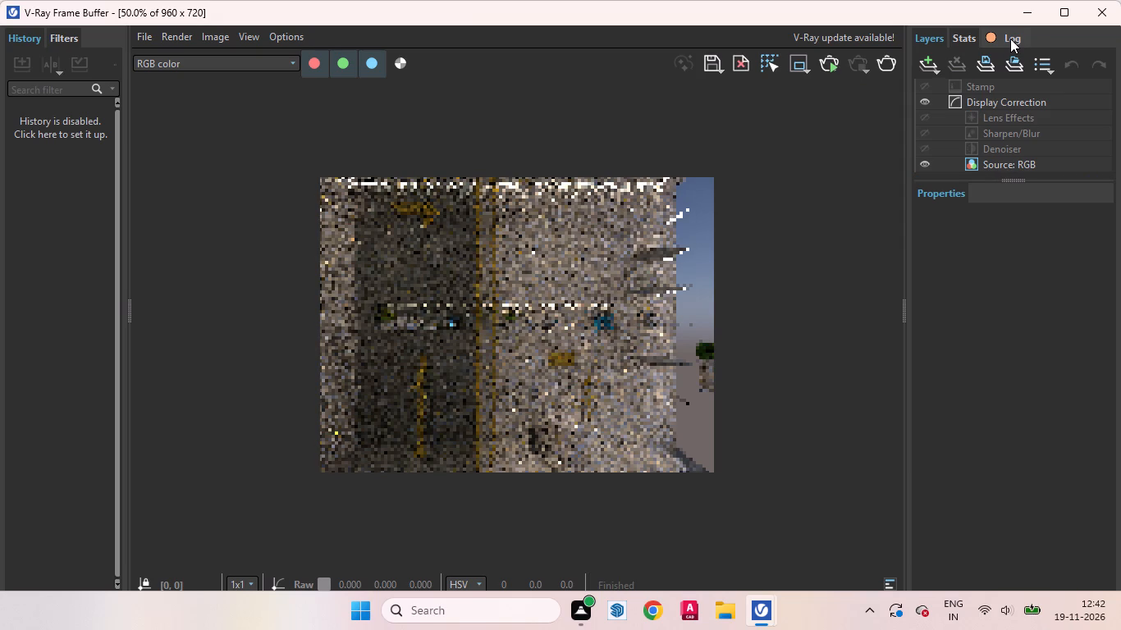
click(1028, 11)
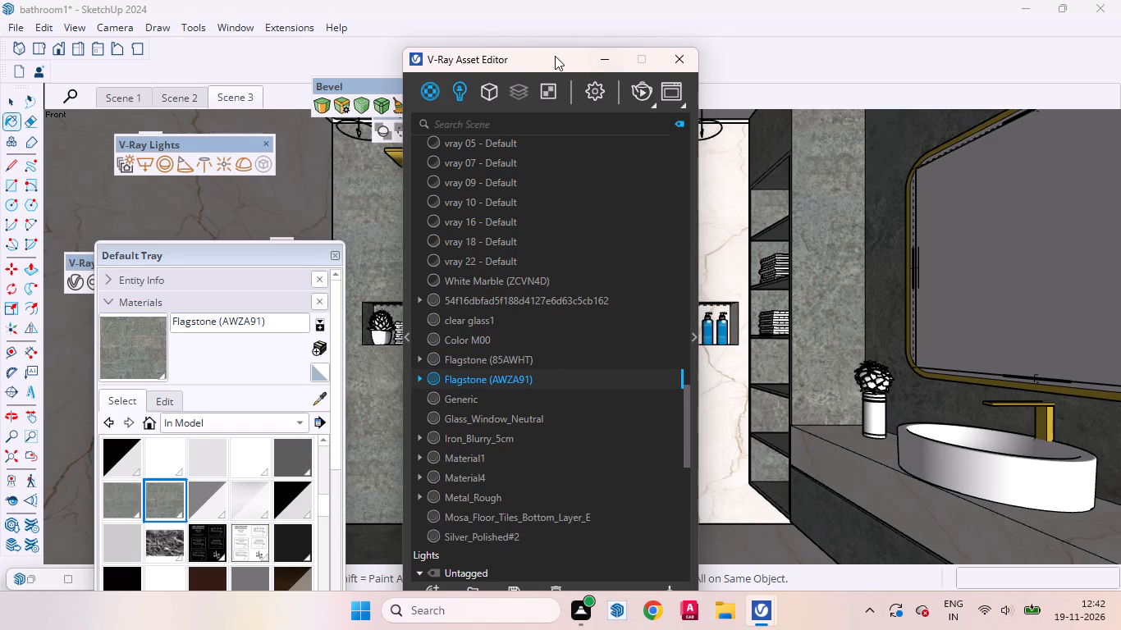
Arrange the V-Ray Asset Editor and the Default Tray side by side over the model view.
drag(543, 58, 572, 191)
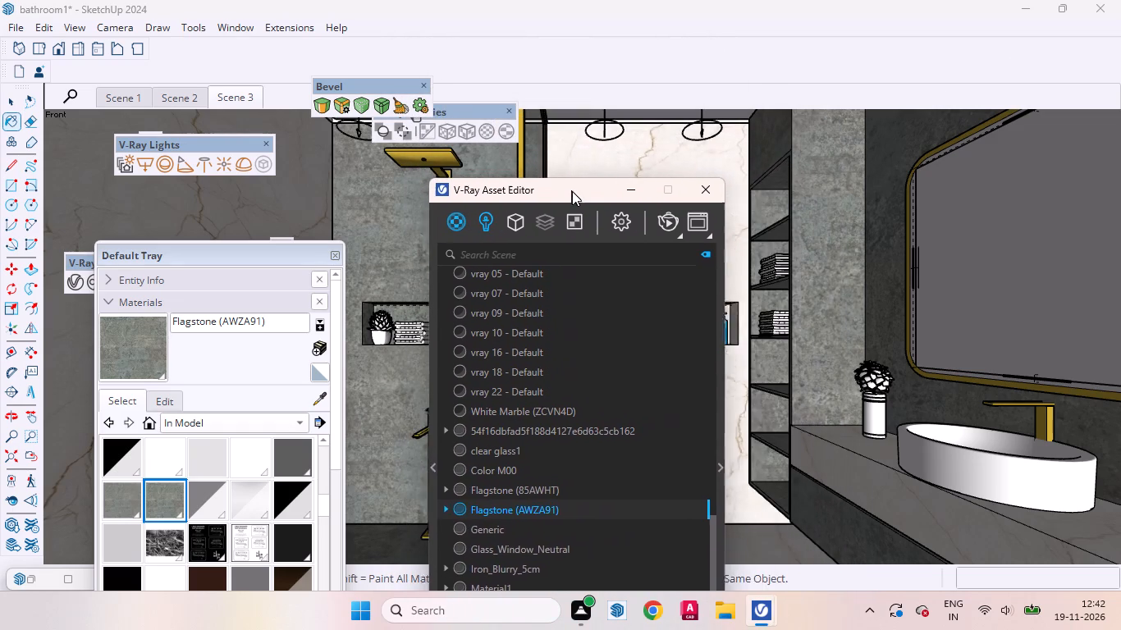
drag(572, 191, 678, 41)
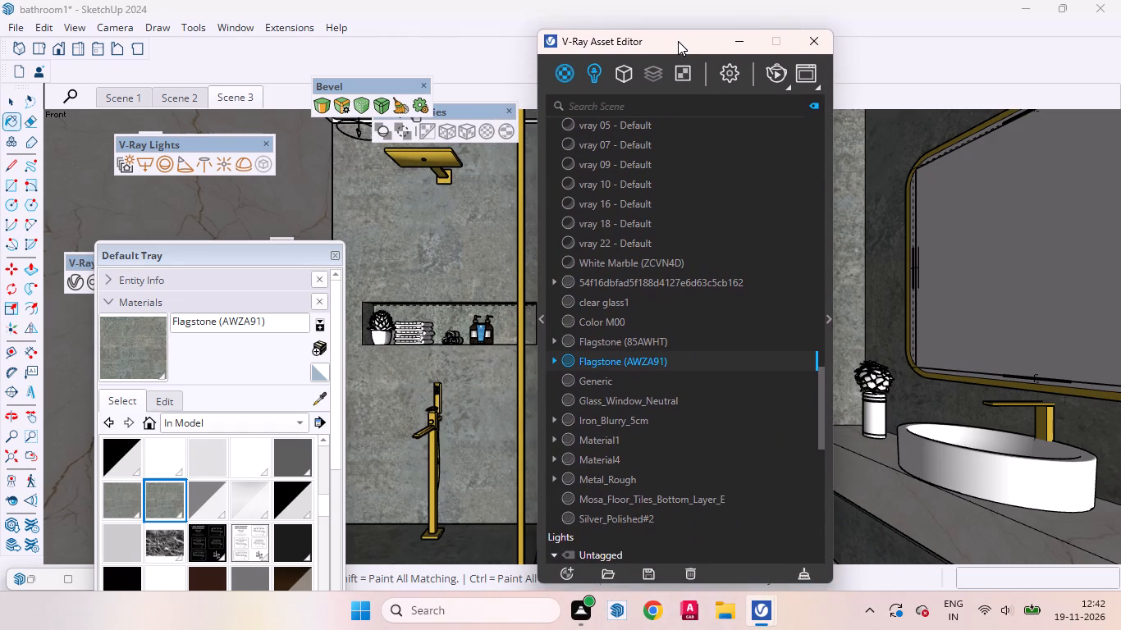
drag(678, 41, 723, 27)
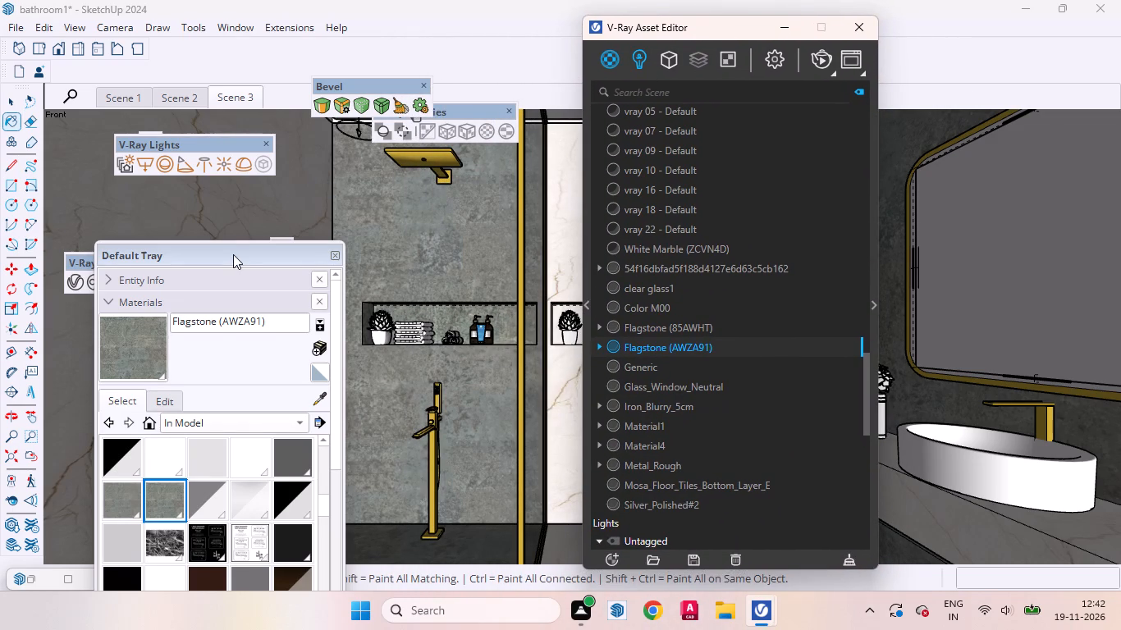
drag(233, 254, 366, 146)
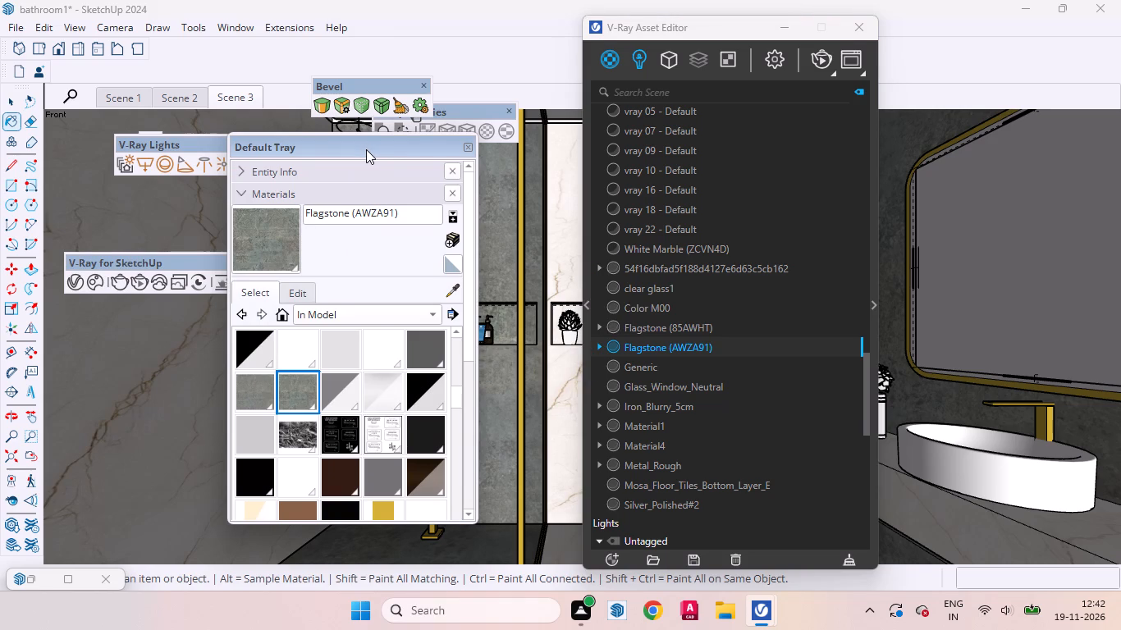
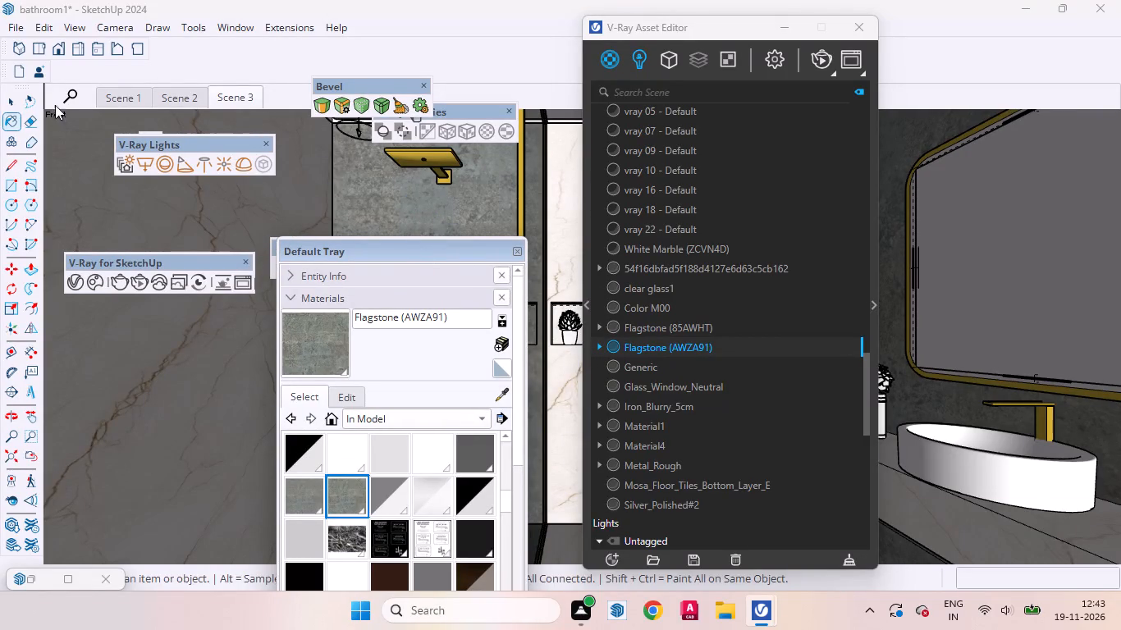
Leave the Paint Bucket for the Select tool and reposition the Default Tray so its material swatches are fully visible.
click(10, 99)
drag(420, 253, 422, 251)
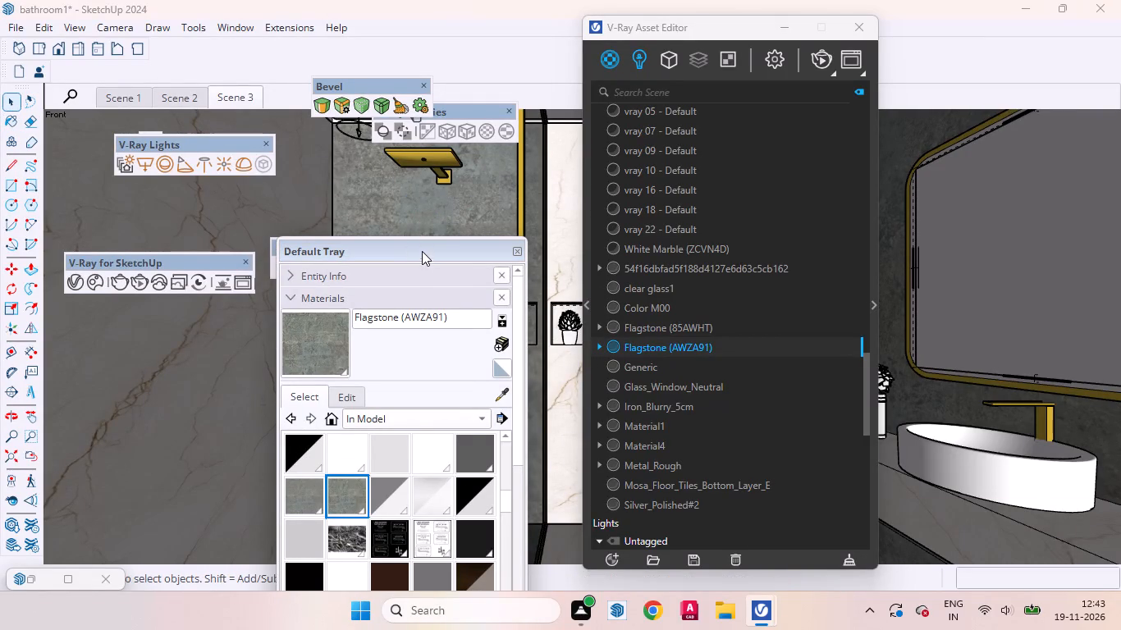
drag(422, 251, 420, 189)
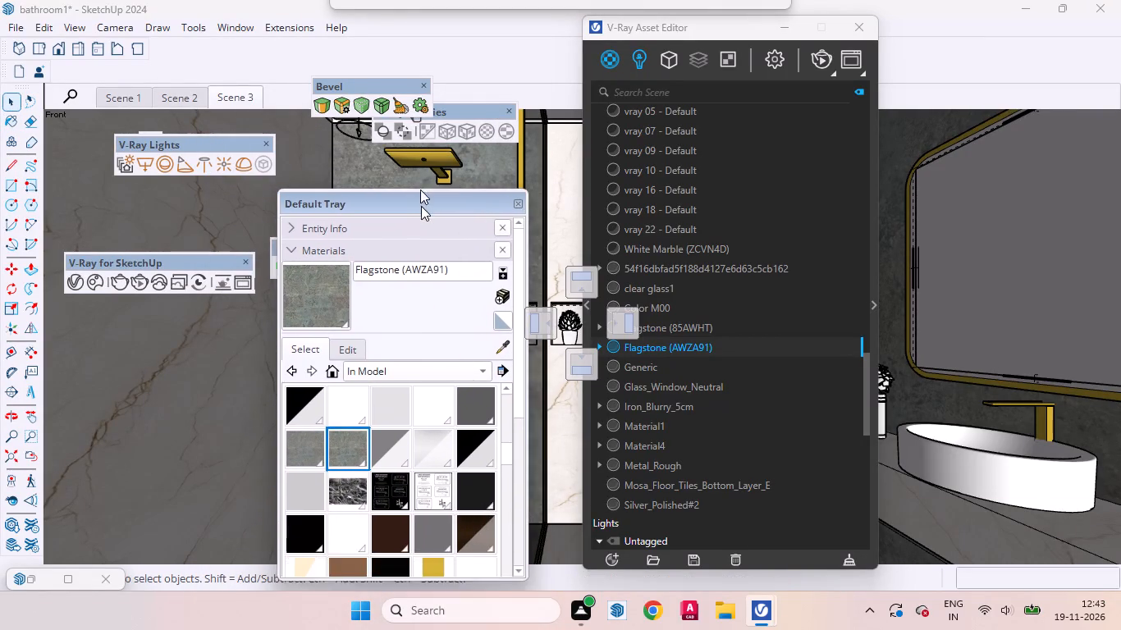
drag(420, 189, 416, 161)
Start a V-Ray render of the bathroom's Scene 3 view.
click(819, 62)
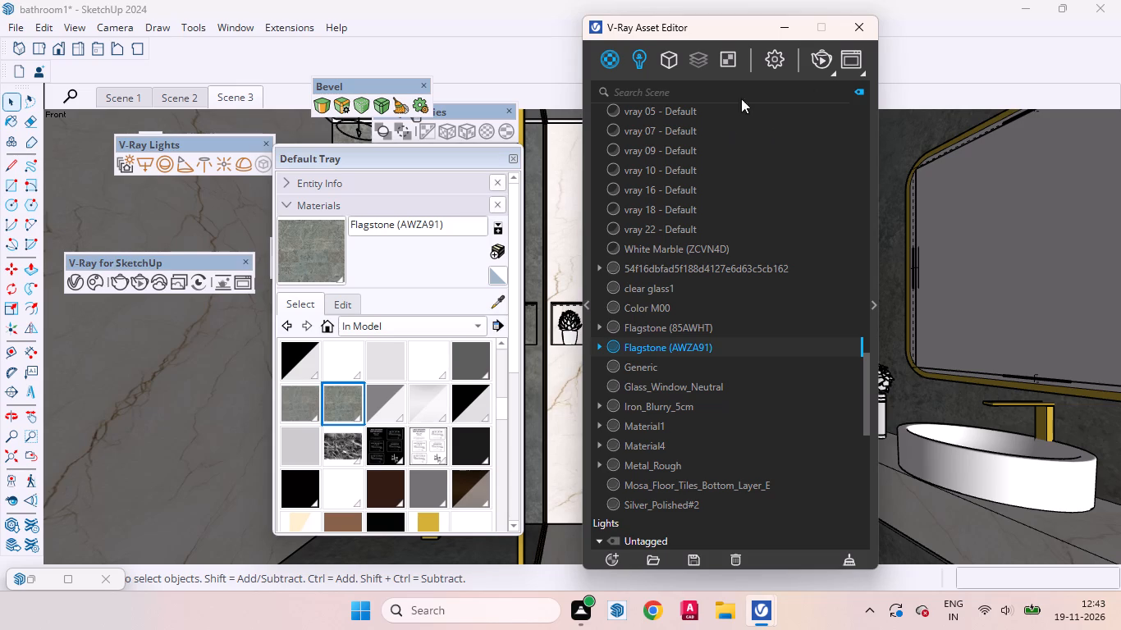
Draw a render region around the whole bathroom image in the V-Ray Frame Buffer.
click(777, 62)
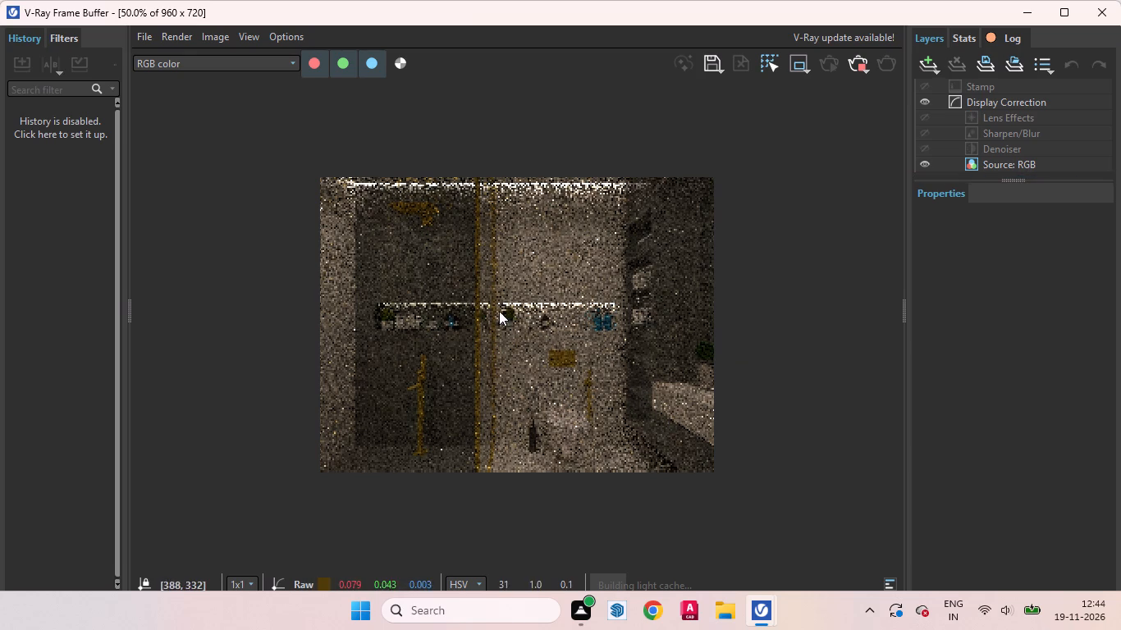
drag(322, 176, 813, 486)
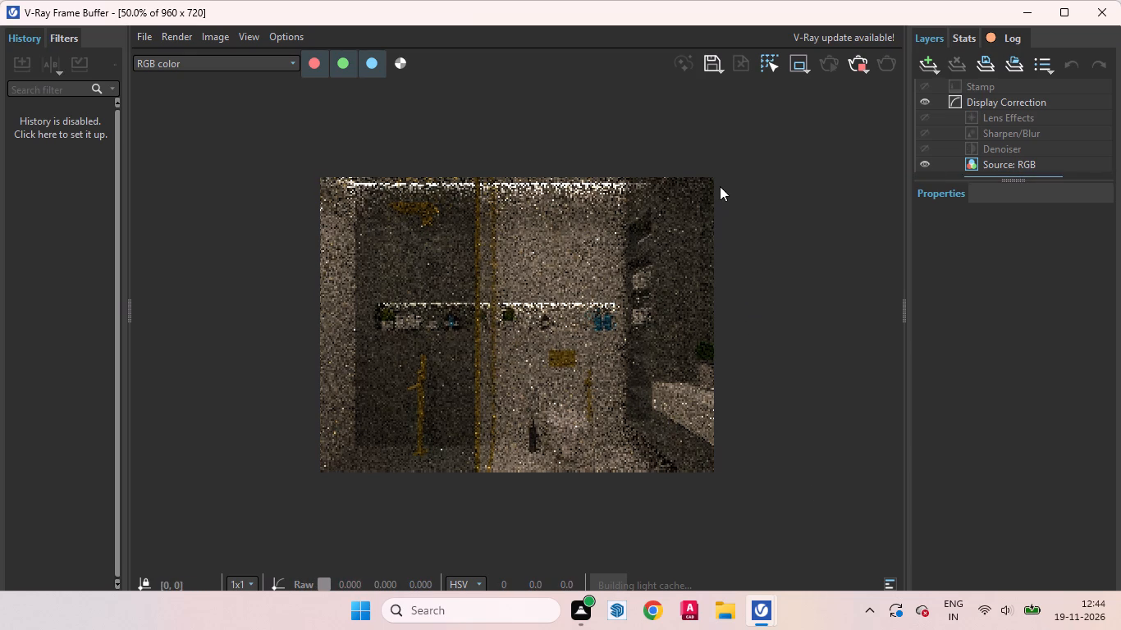
drag(718, 178, 234, 575)
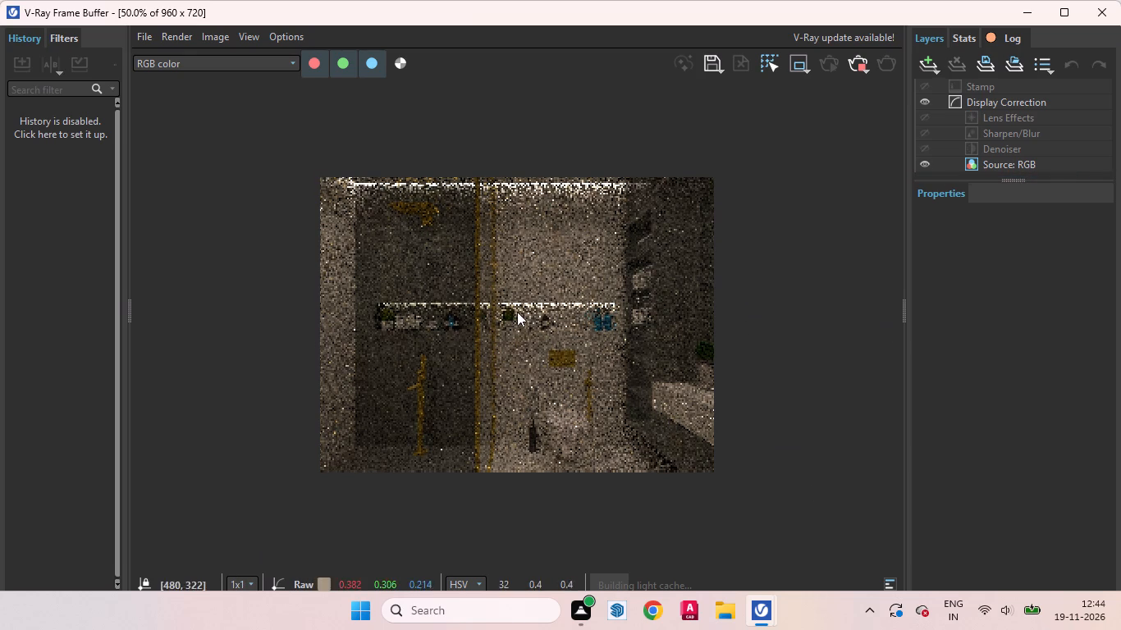
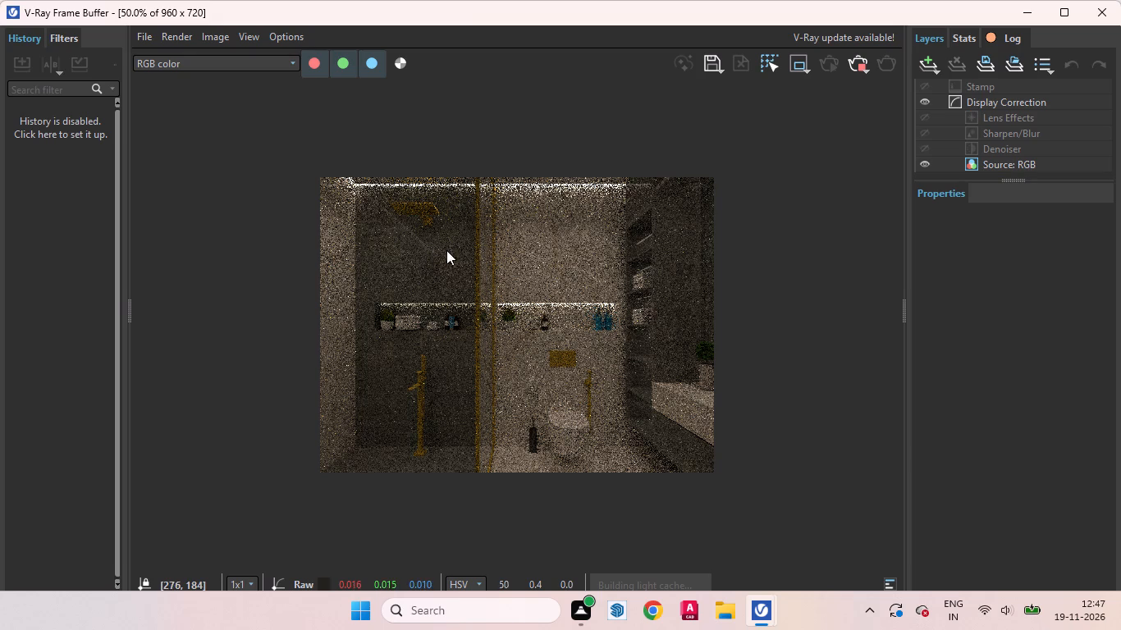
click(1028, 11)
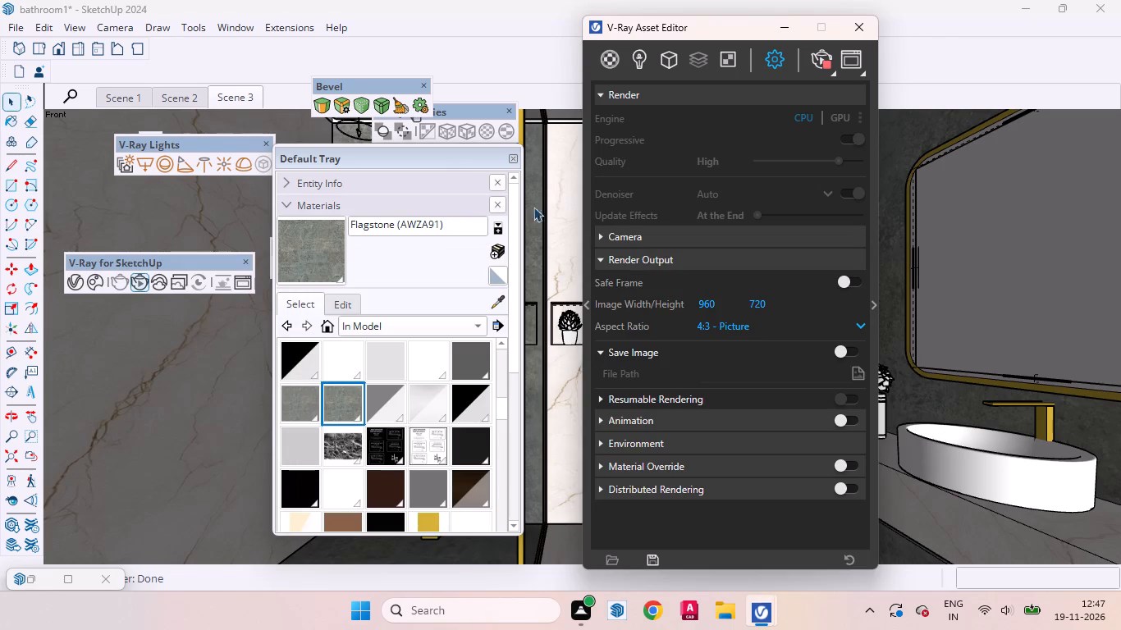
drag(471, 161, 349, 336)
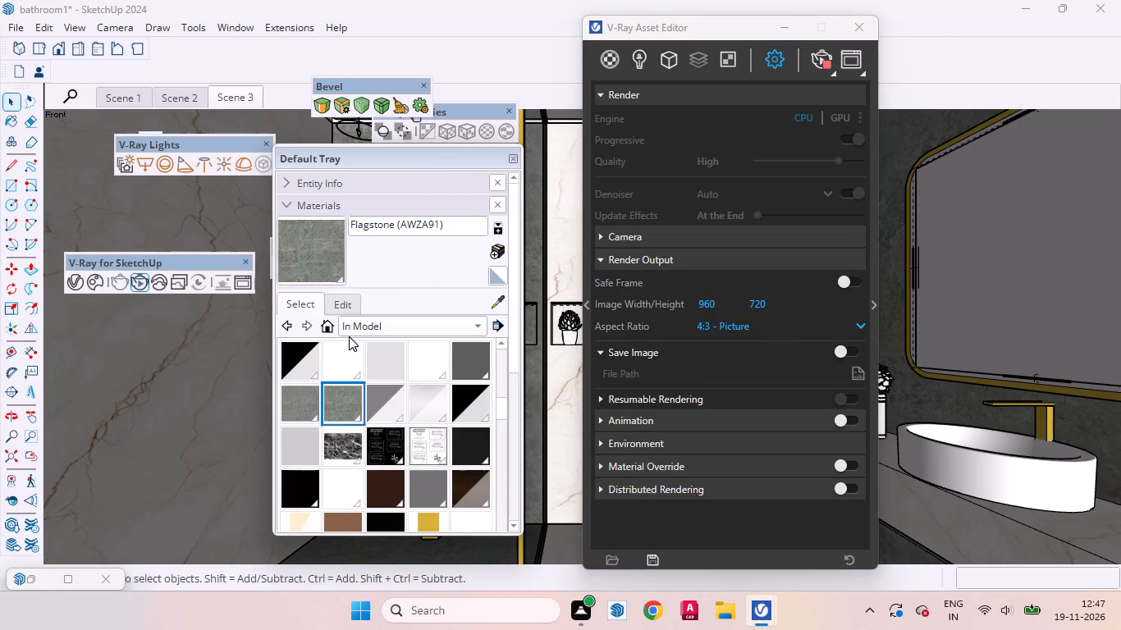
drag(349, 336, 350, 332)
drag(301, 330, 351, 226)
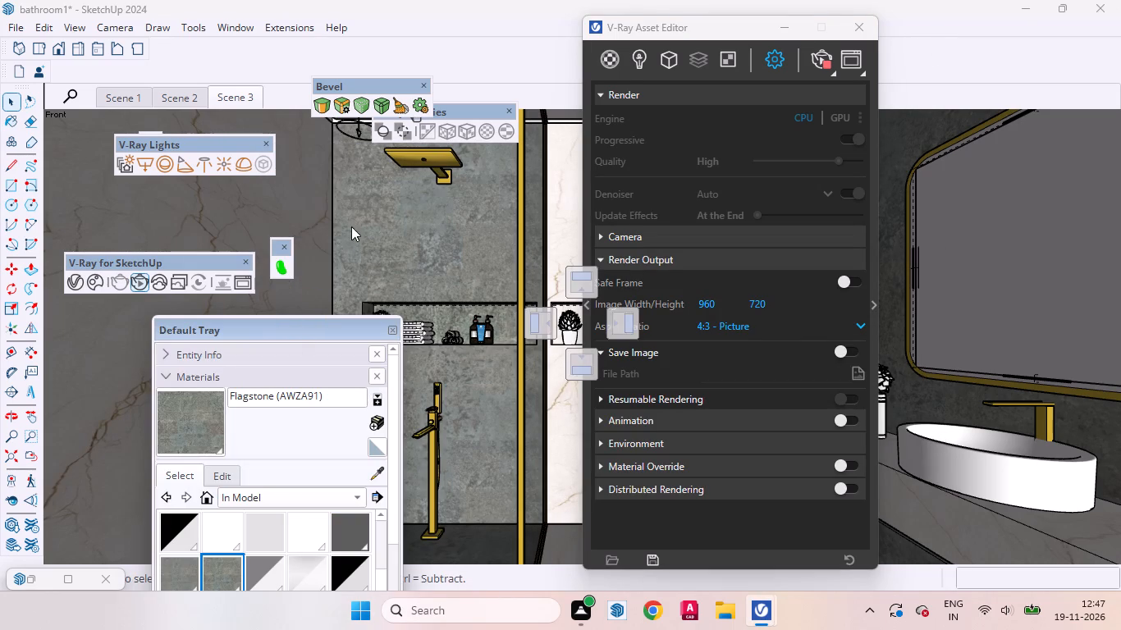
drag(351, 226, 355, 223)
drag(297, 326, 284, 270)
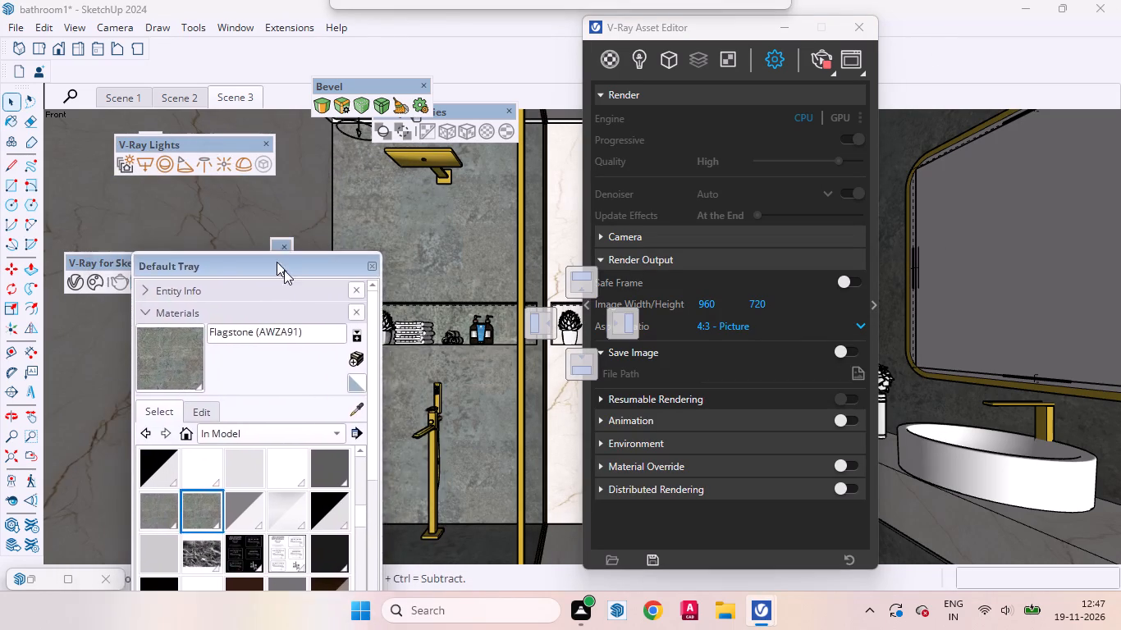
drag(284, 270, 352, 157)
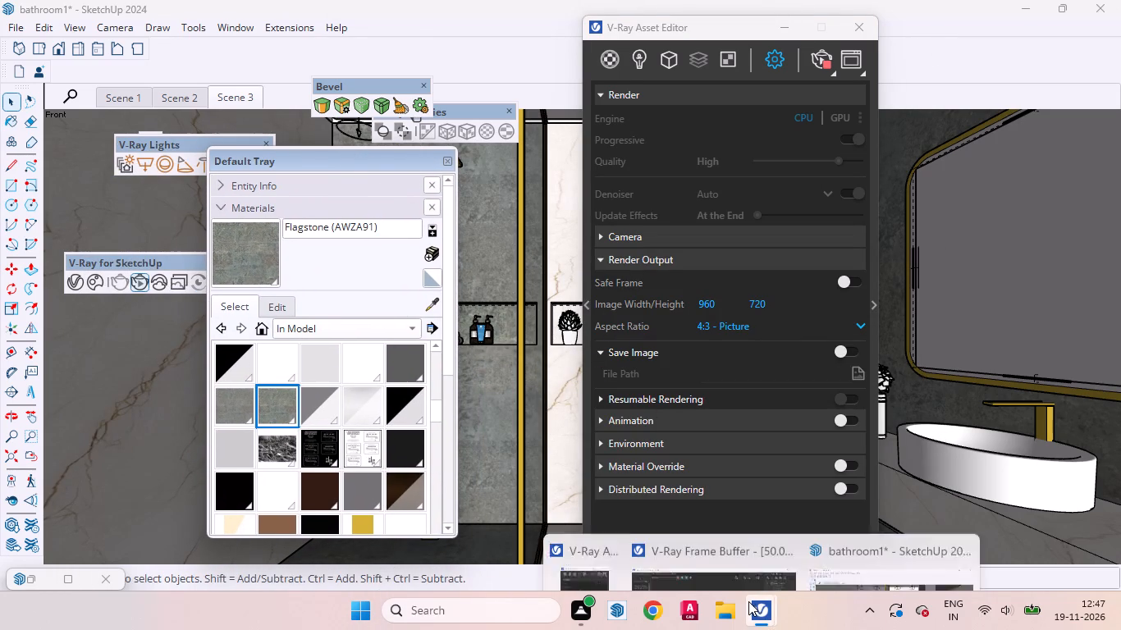
Stop the running V-Ray render of the bathroom view and put its frame buffer away.
click(705, 534)
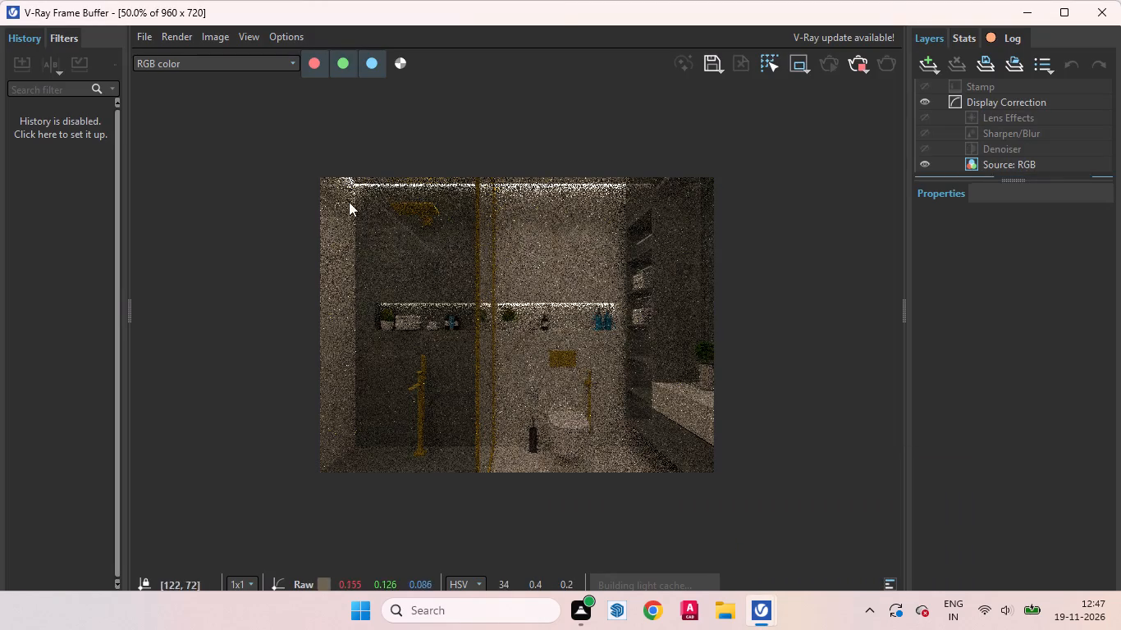
drag(321, 175, 710, 455)
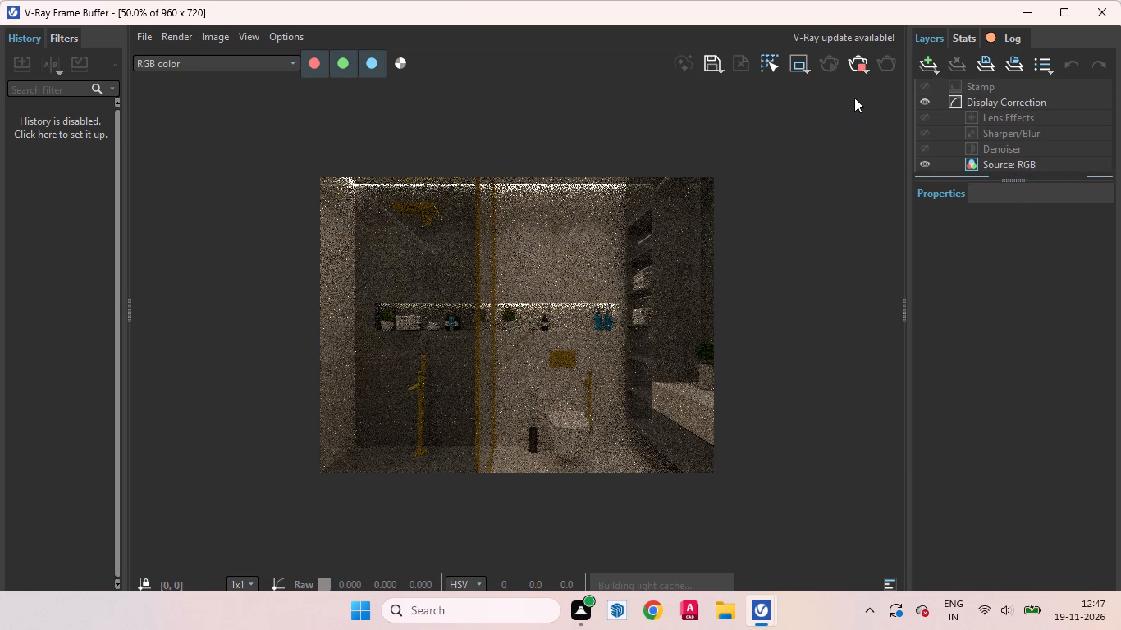
click(855, 69)
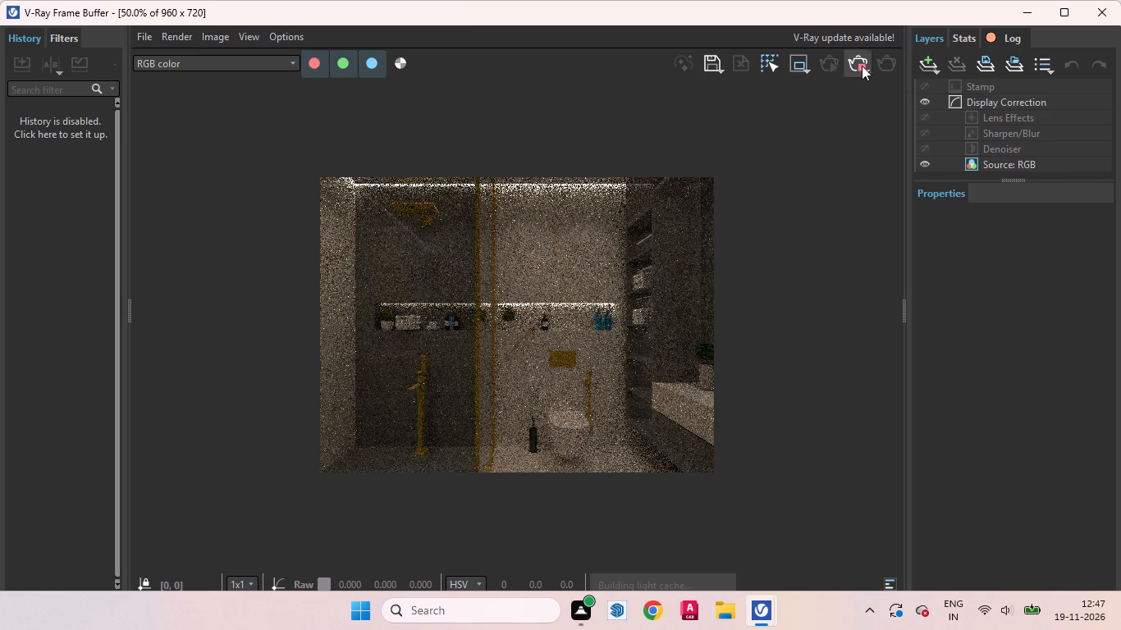
click(1036, 14)
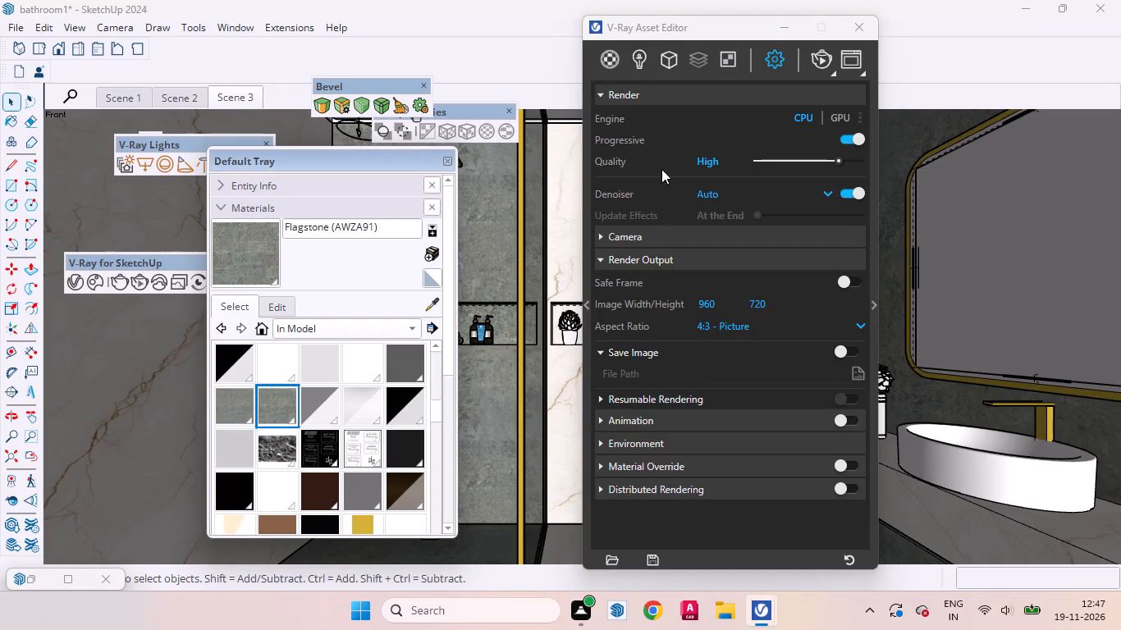
Set the colour temperature of Mesh Light#11 to 4500 K in the V-Ray lights list.
drag(350, 170, 506, 222)
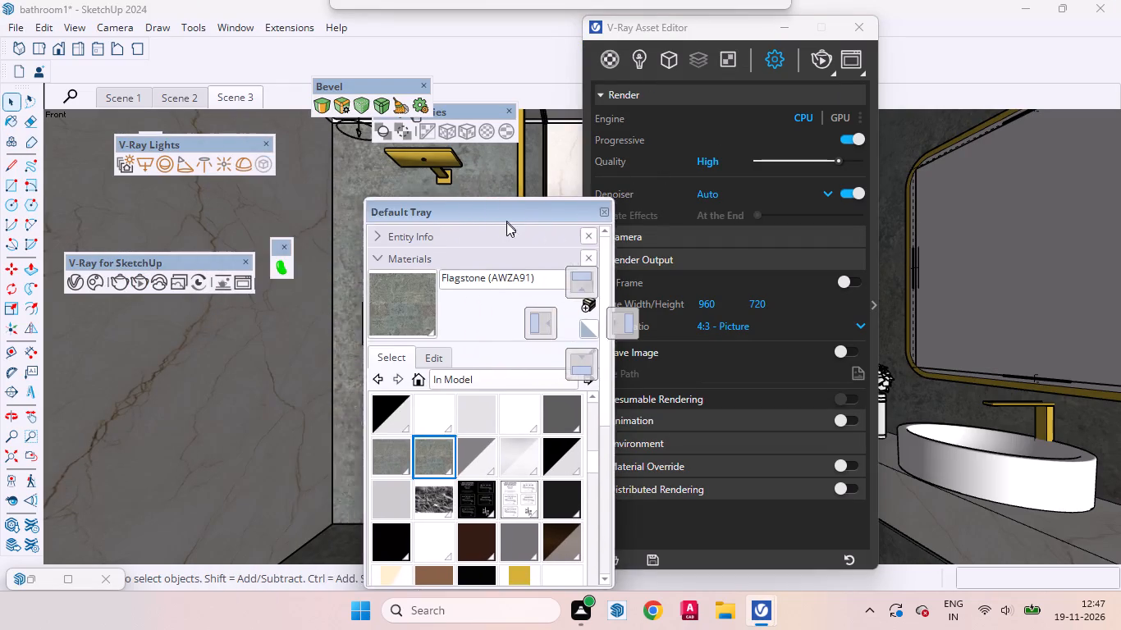
drag(506, 222, 371, 160)
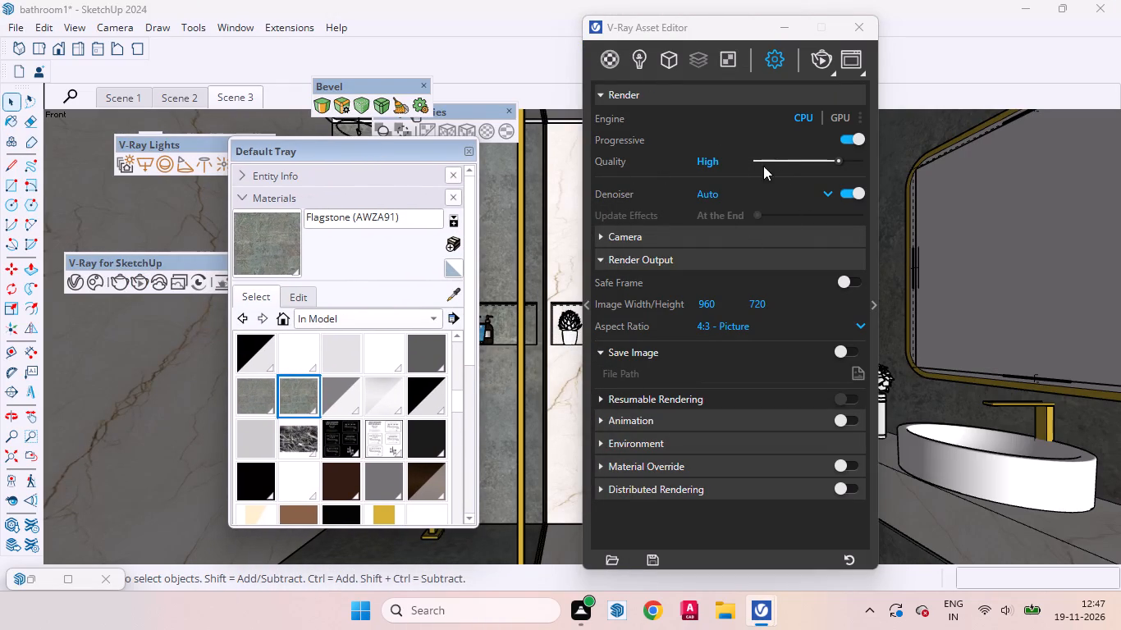
click(641, 71)
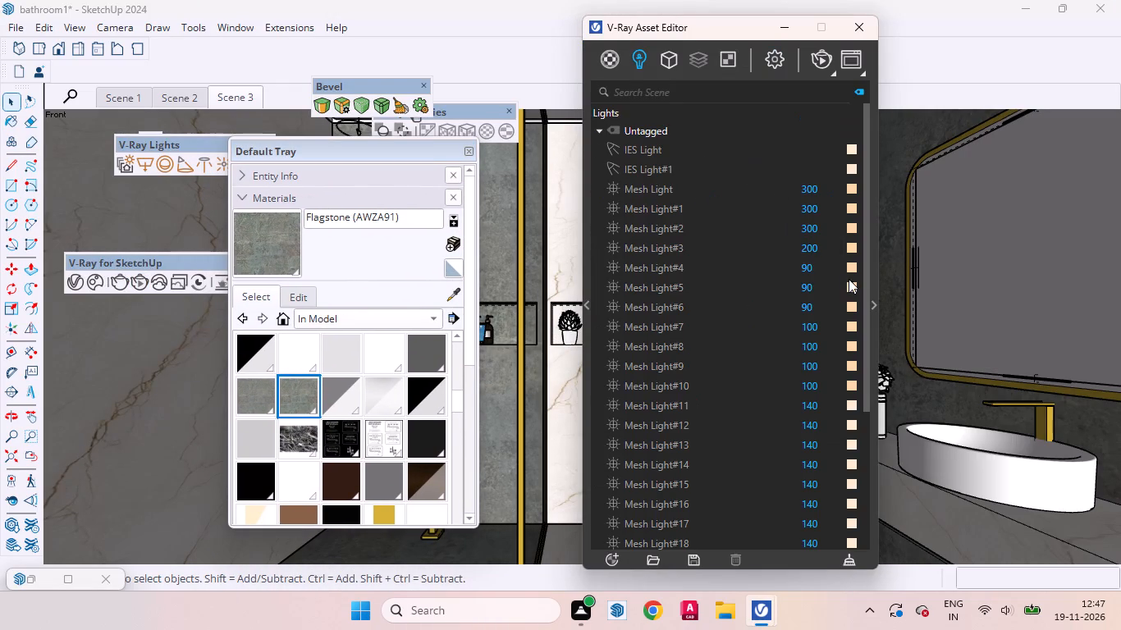
click(855, 405)
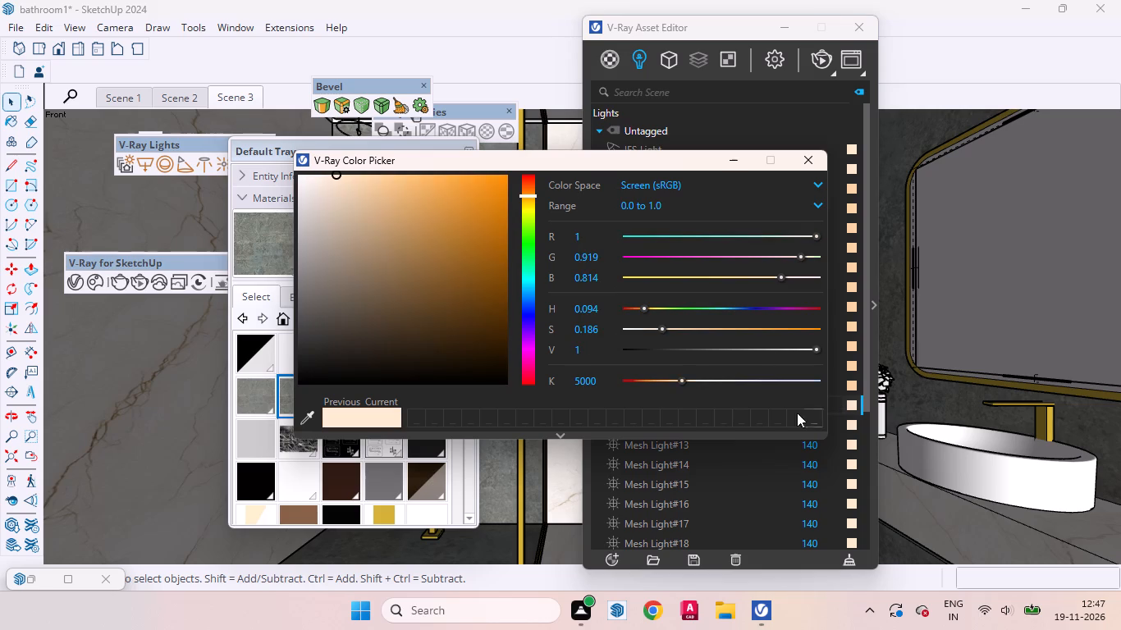
click(586, 380)
key(BackSpace)
key(BackSpace)
key(BackSpace)
key(BackSpace)
text(45)
key(Return)
click(808, 157)
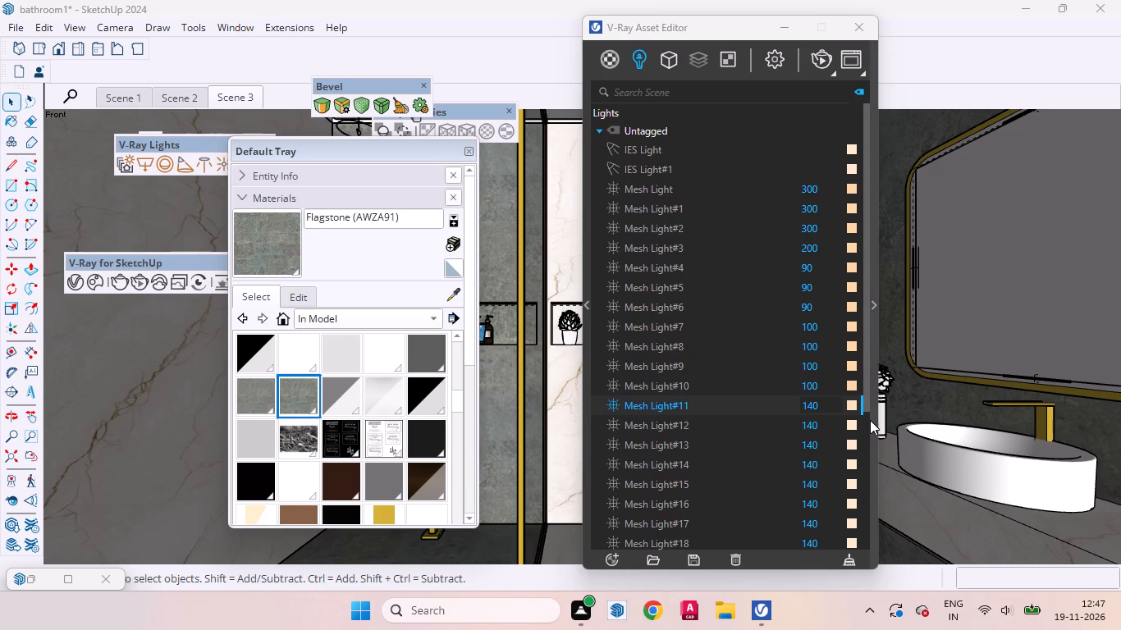
Check the colours of Mesh Light#10 and Mesh Light#11, and copy Mesh Light#11's colour to Mesh Light#12 through Mesh Light#16.
click(852, 386)
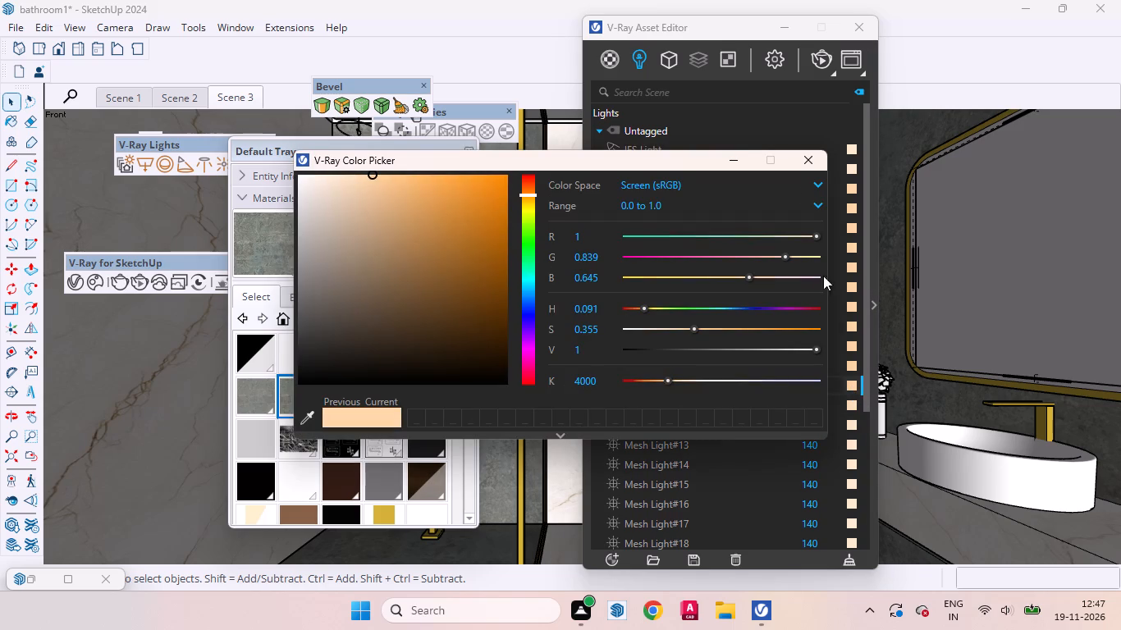
click(807, 165)
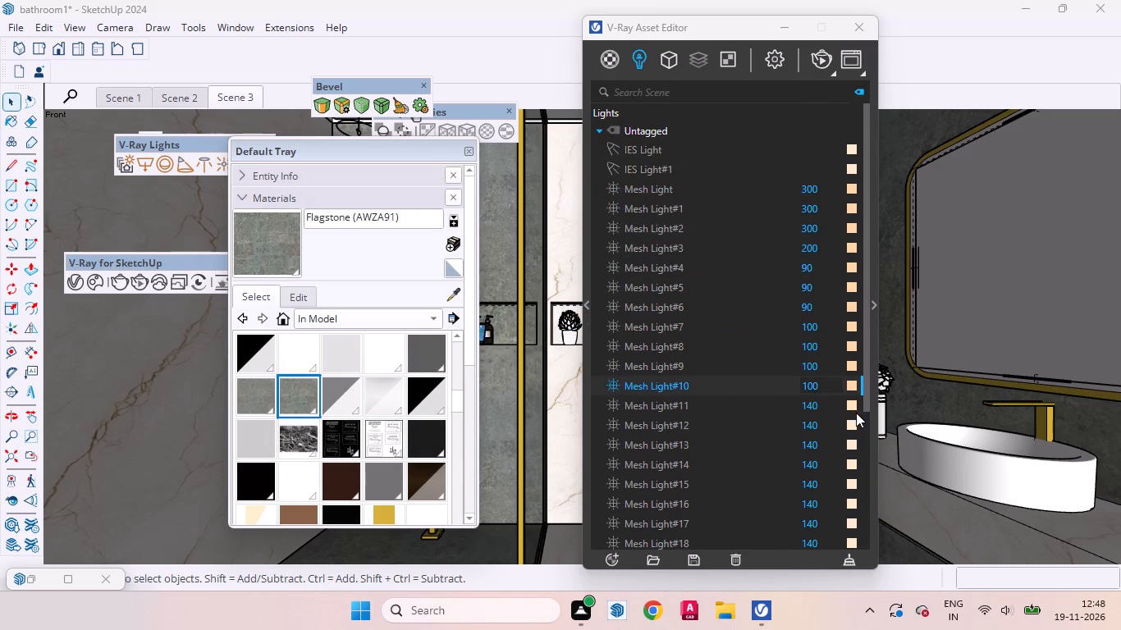
click(853, 406)
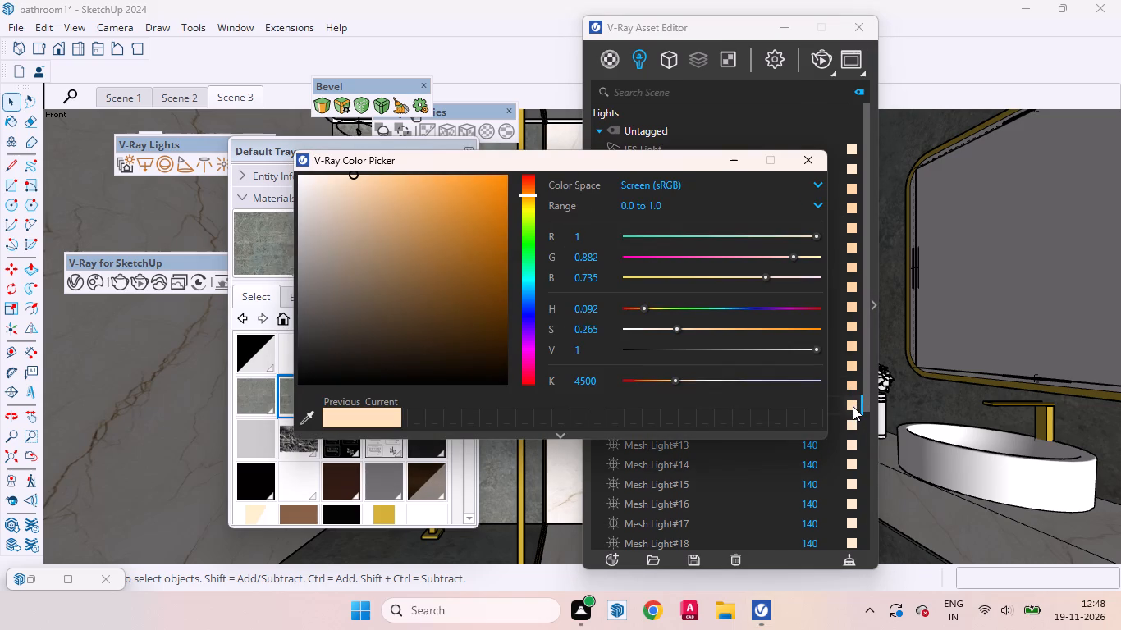
click(807, 164)
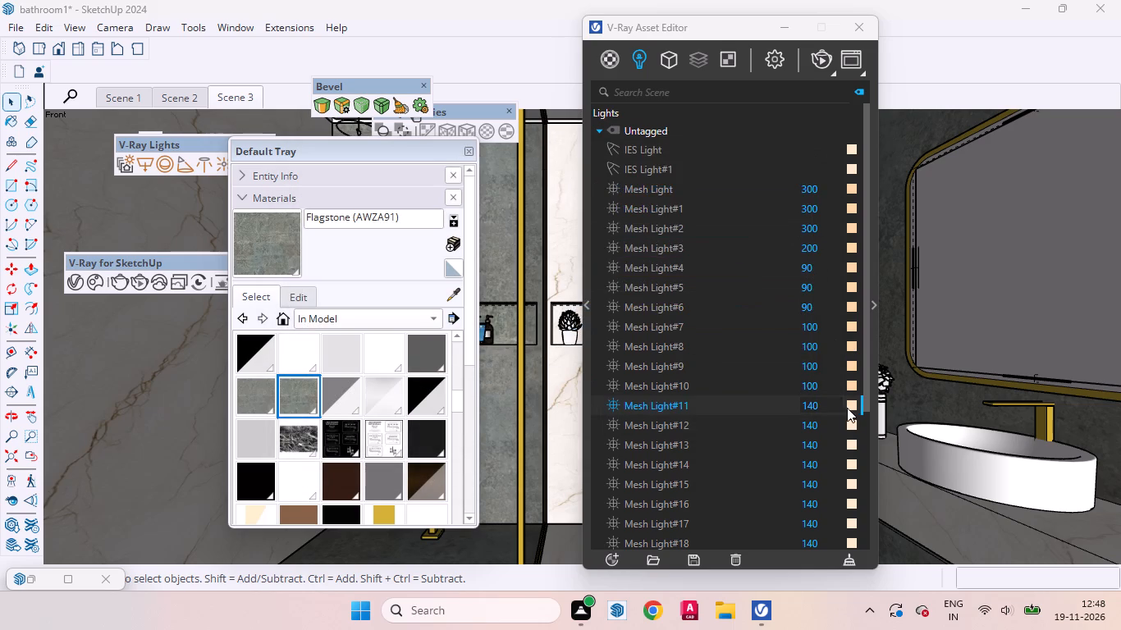
drag(849, 406, 851, 381)
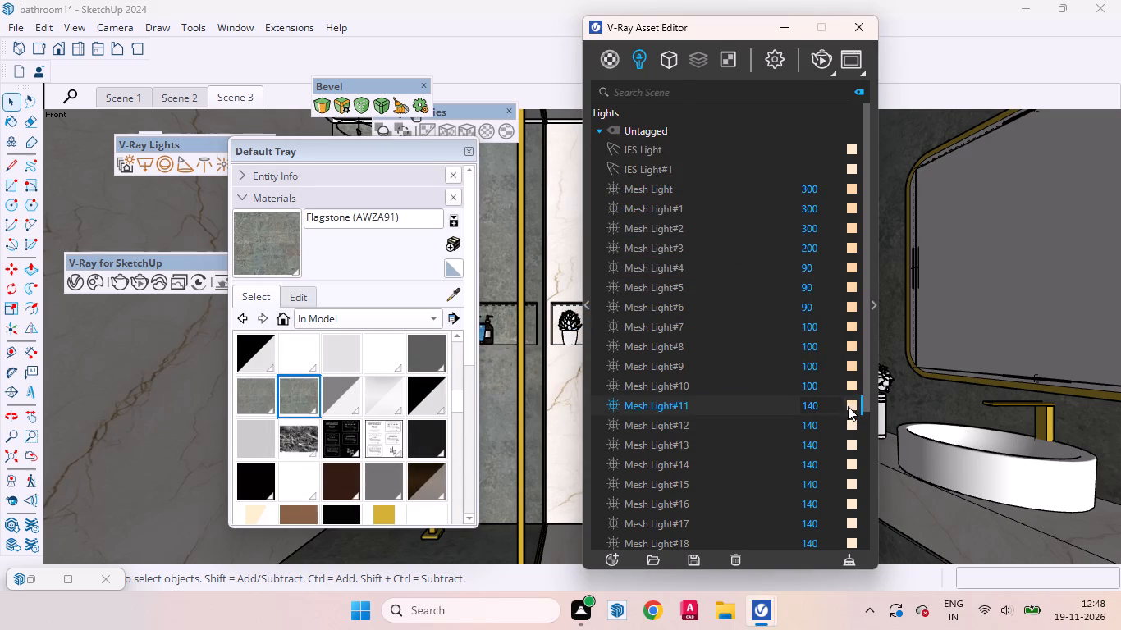
drag(849, 407, 849, 422)
drag(849, 423, 851, 447)
drag(853, 424, 853, 445)
drag(853, 447, 853, 464)
scroll(849, 386, up, 1)
drag(855, 440, 853, 480)
drag(853, 463, 852, 503)
drag(852, 503, 853, 515)
drag(853, 515, 853, 522)
drag(853, 523, 853, 540)
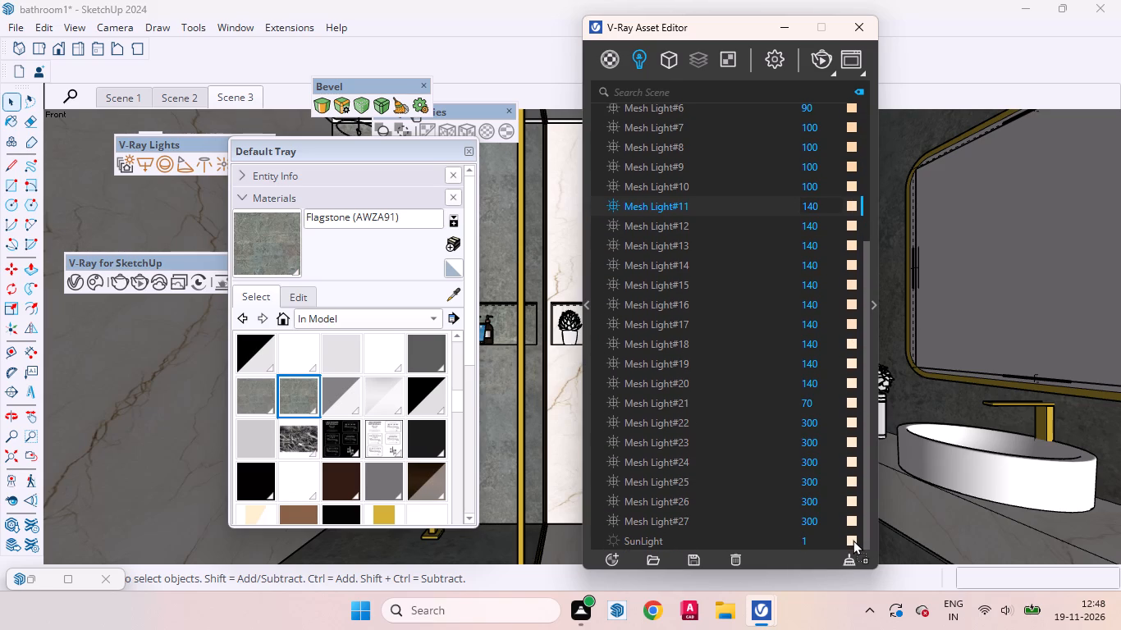
drag(853, 540, 853, 533)
Copy the same 4500 K light colour from Mesh Light#12 onward to Mesh Light#17 through Mesh Light#27.
drag(851, 226, 854, 326)
drag(853, 325, 856, 343)
drag(853, 344, 854, 360)
drag(854, 360, 854, 362)
drag(854, 363, 854, 384)
drag(854, 384, 855, 388)
drag(855, 388, 855, 404)
drag(854, 404, 854, 421)
drag(853, 422, 852, 443)
drag(853, 442, 855, 464)
drag(855, 464, 853, 465)
drag(851, 459, 853, 480)
drag(853, 480, 853, 504)
drag(853, 504, 853, 505)
drag(853, 502, 853, 520)
Start a new V-Ray render of the bathroom's Scene 3 view with the updated light colours.
scroll(780, 161, down, 3)
click(821, 57)
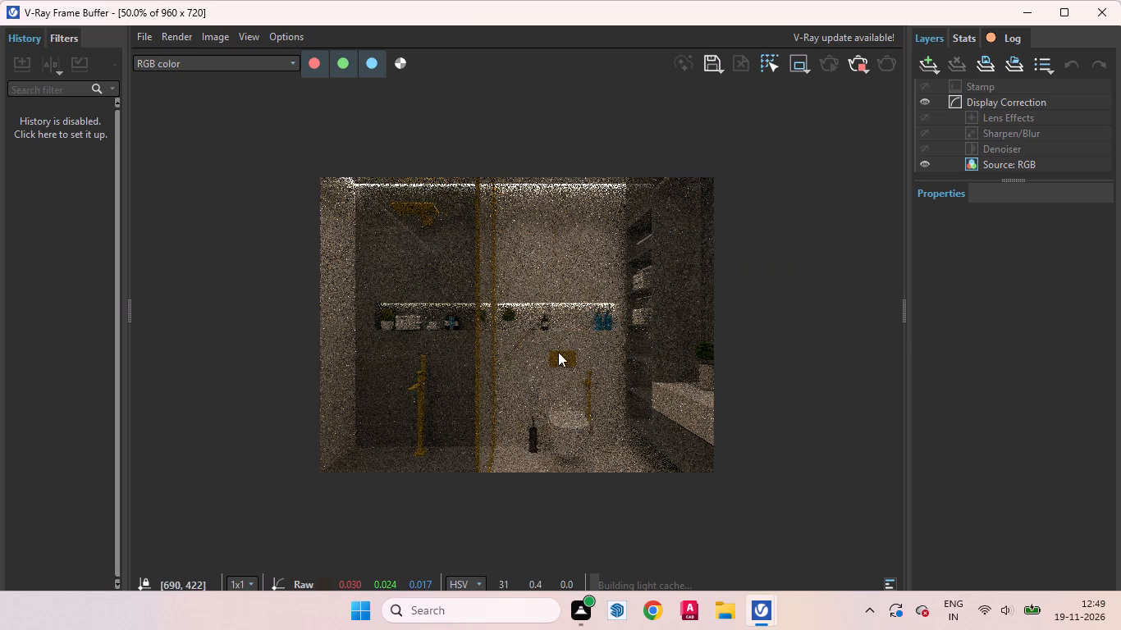
scroll(524, 354, down, 1)
scroll(521, 354, up, 1)
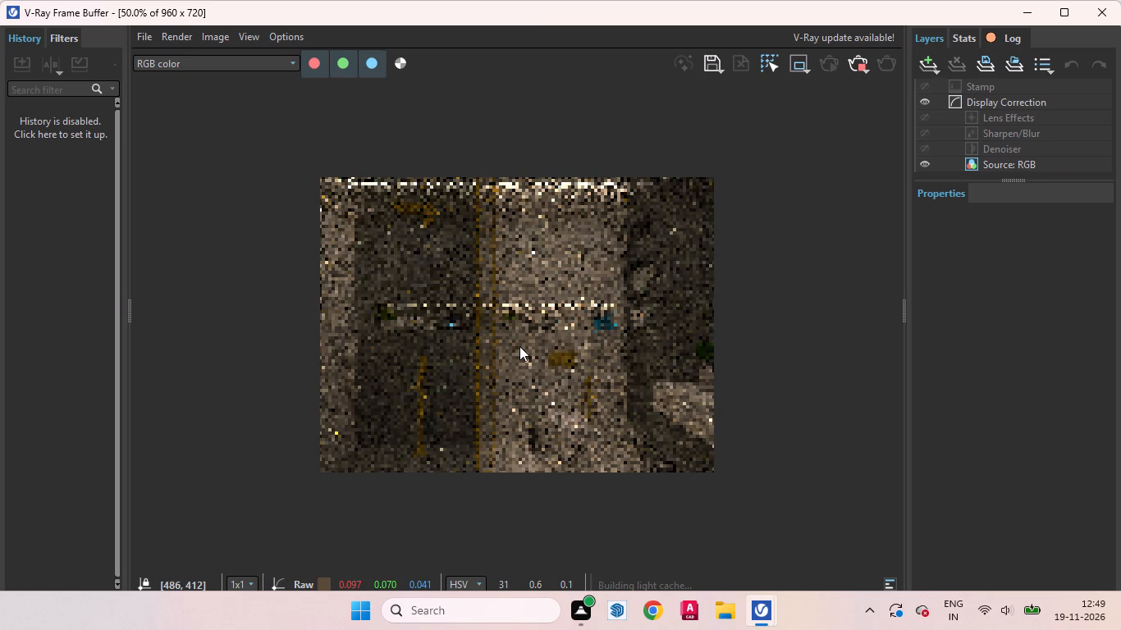
Set the Scene 3 camera's field of view to 70 degrees and check the updated V-Ray render.
click(1023, 16)
drag(713, 30, 547, 159)
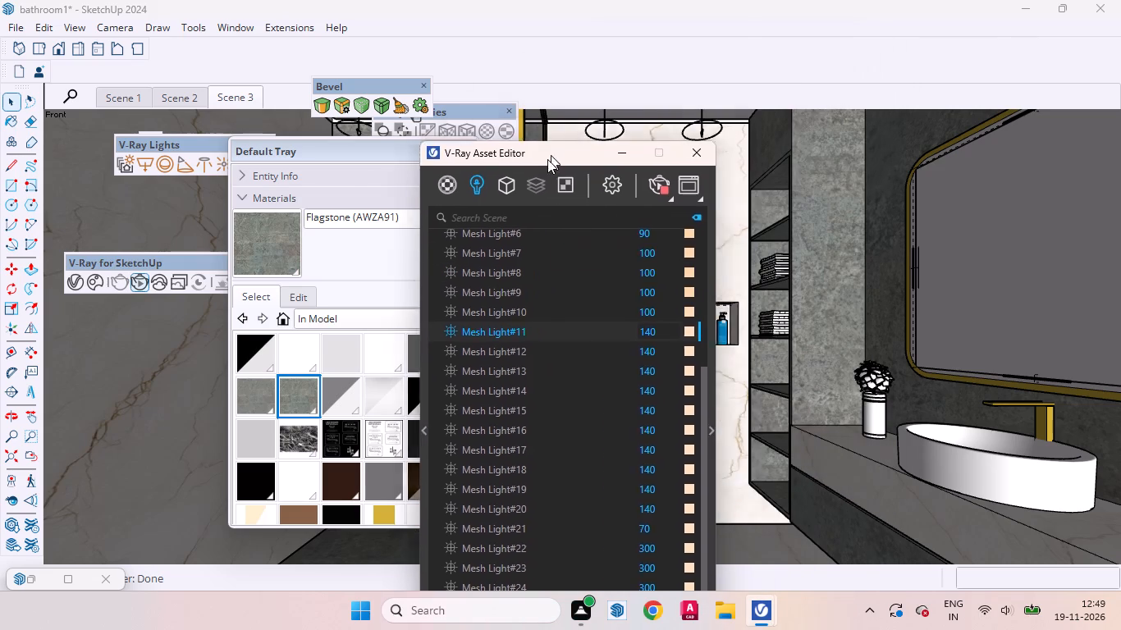
drag(547, 159, 516, 171)
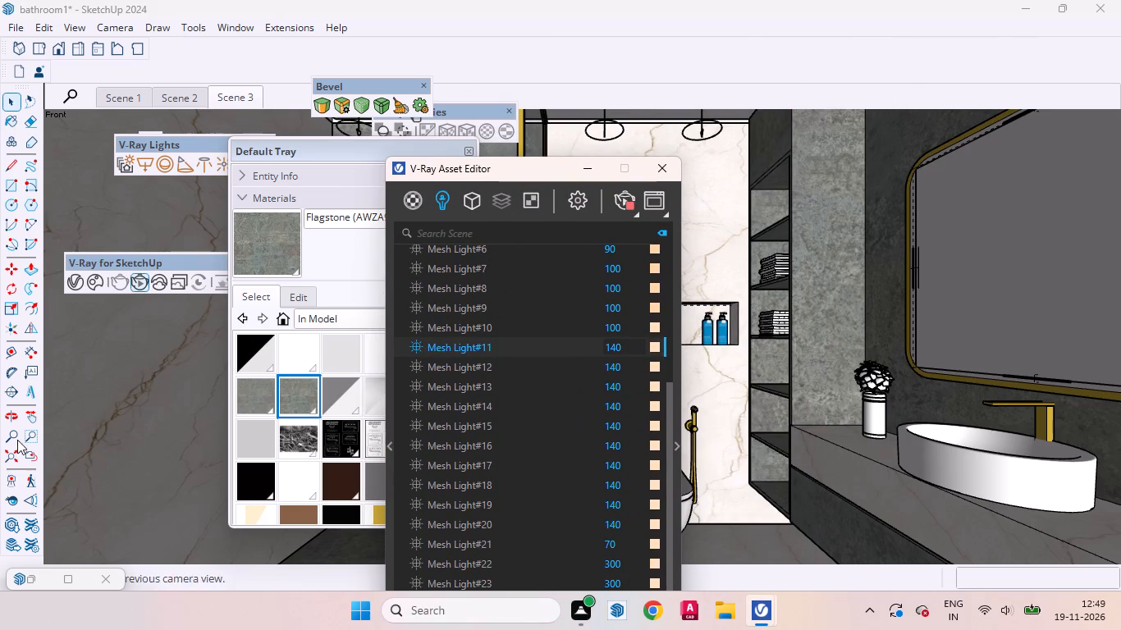
click(15, 436)
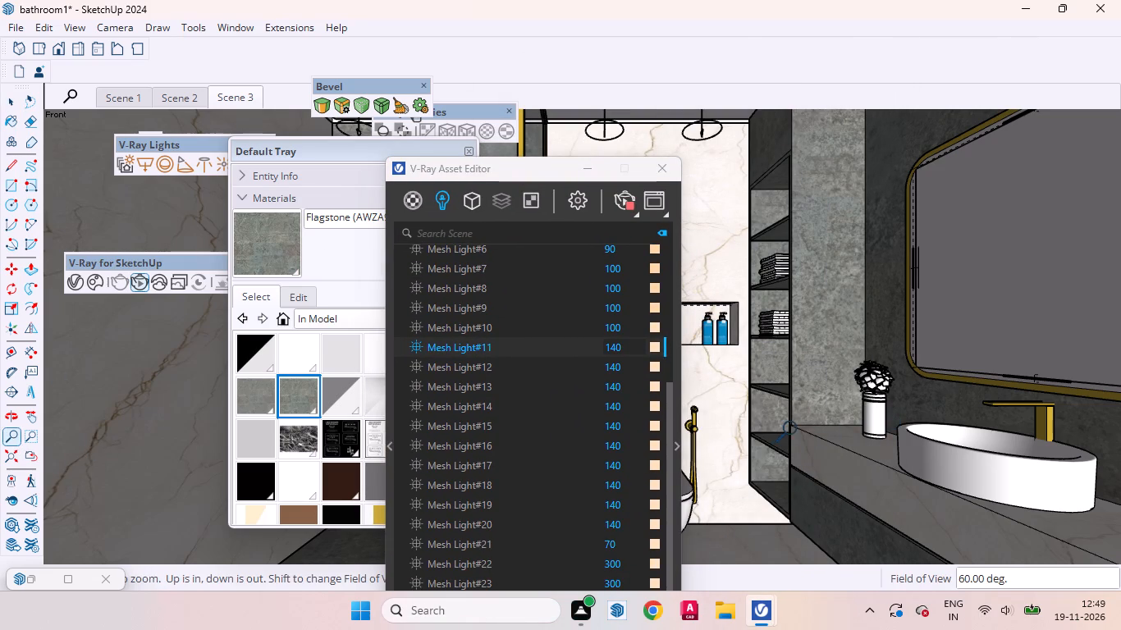
text(70)
key(Return)
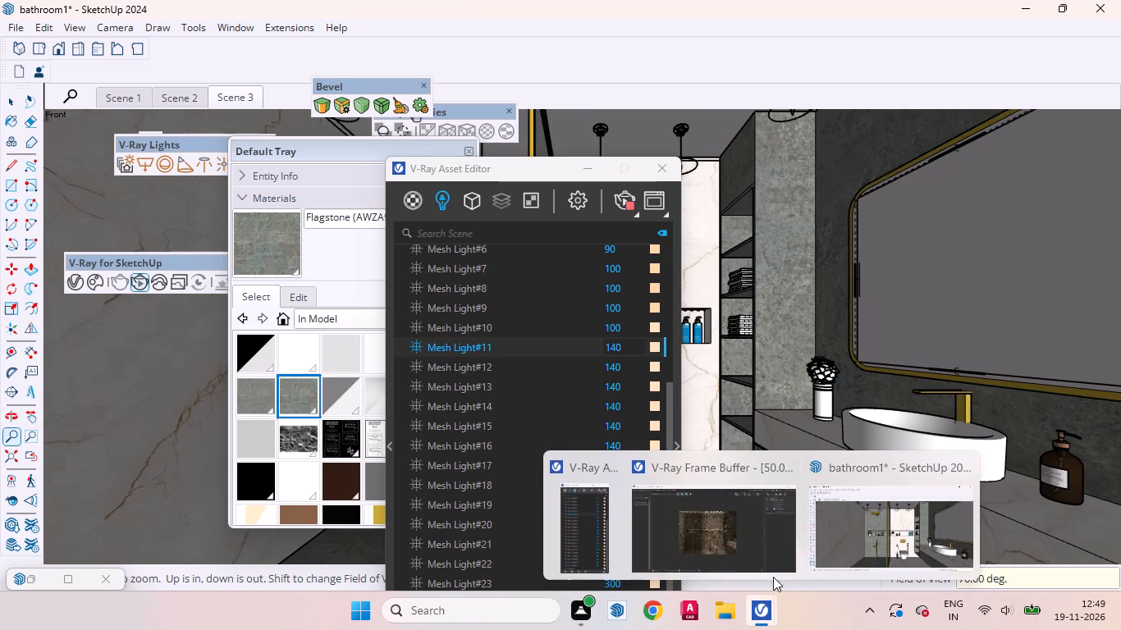
click(729, 546)
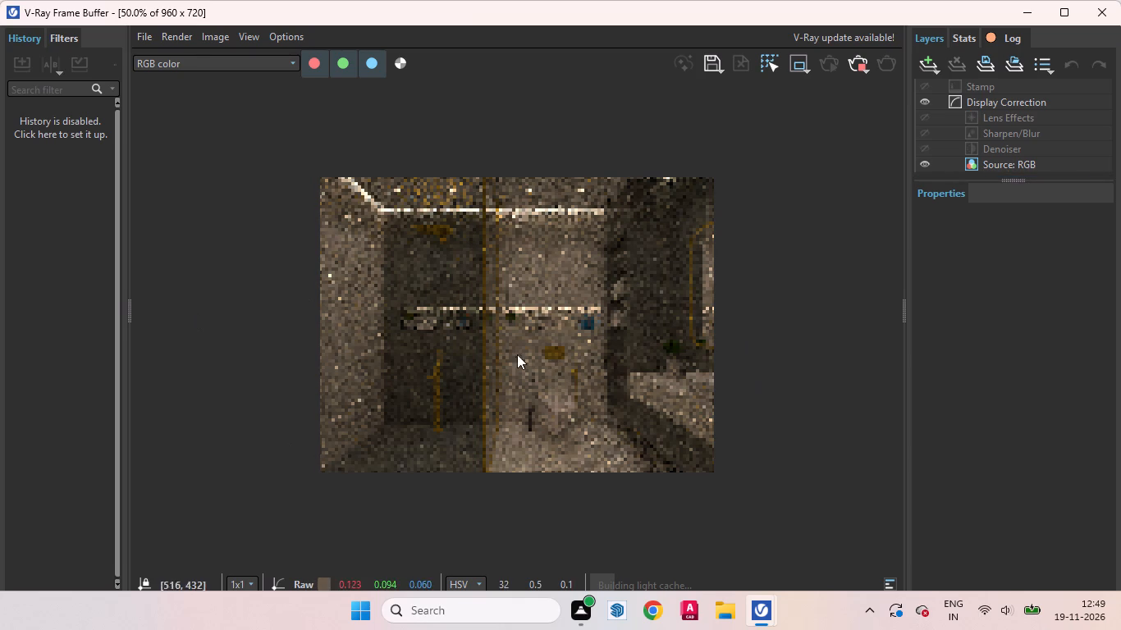
Set the intensity of IES Light#1 to 15450 lm in the V-Ray lights list.
click(1021, 16)
scroll(503, 262, up, 8)
click(559, 308)
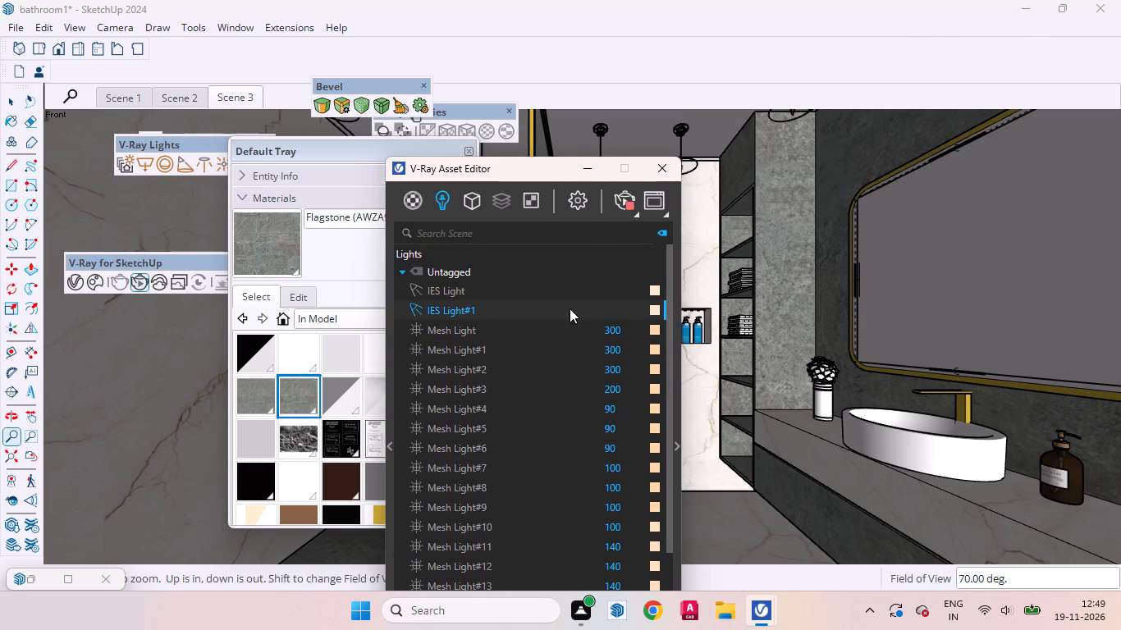
click(675, 426)
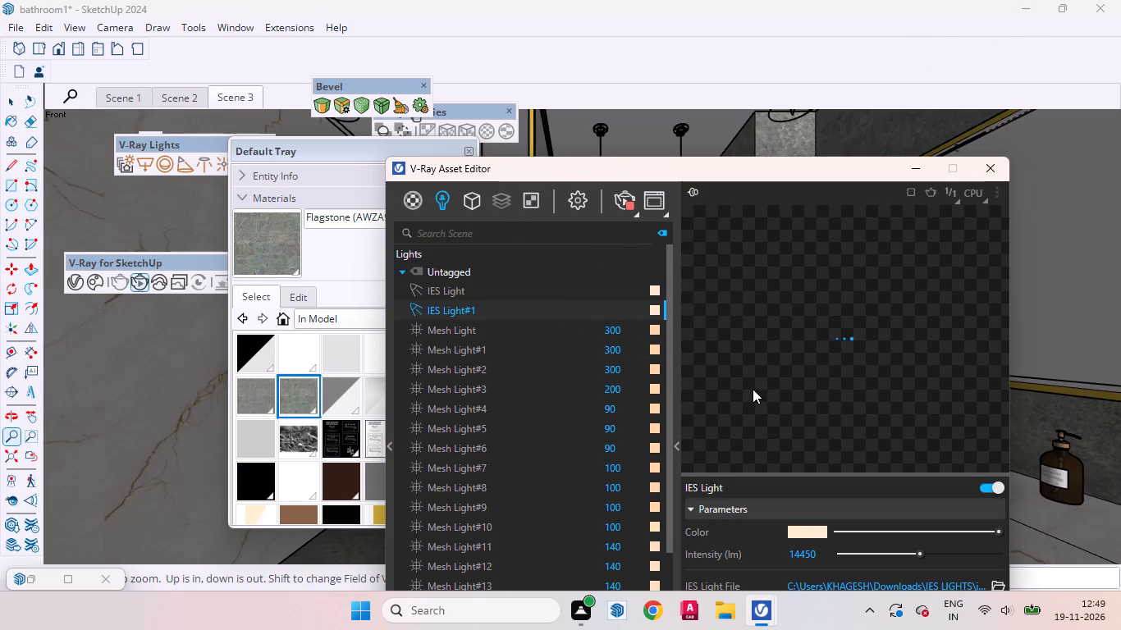
click(798, 557)
key(BackSpace)
key(5)
key(Return)
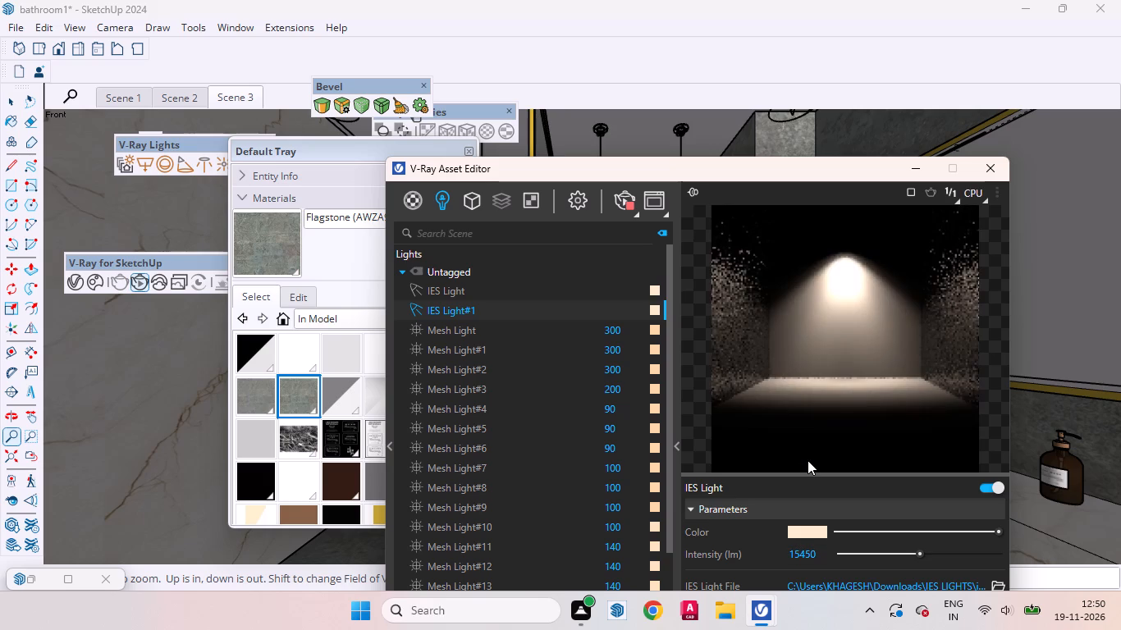
click(679, 453)
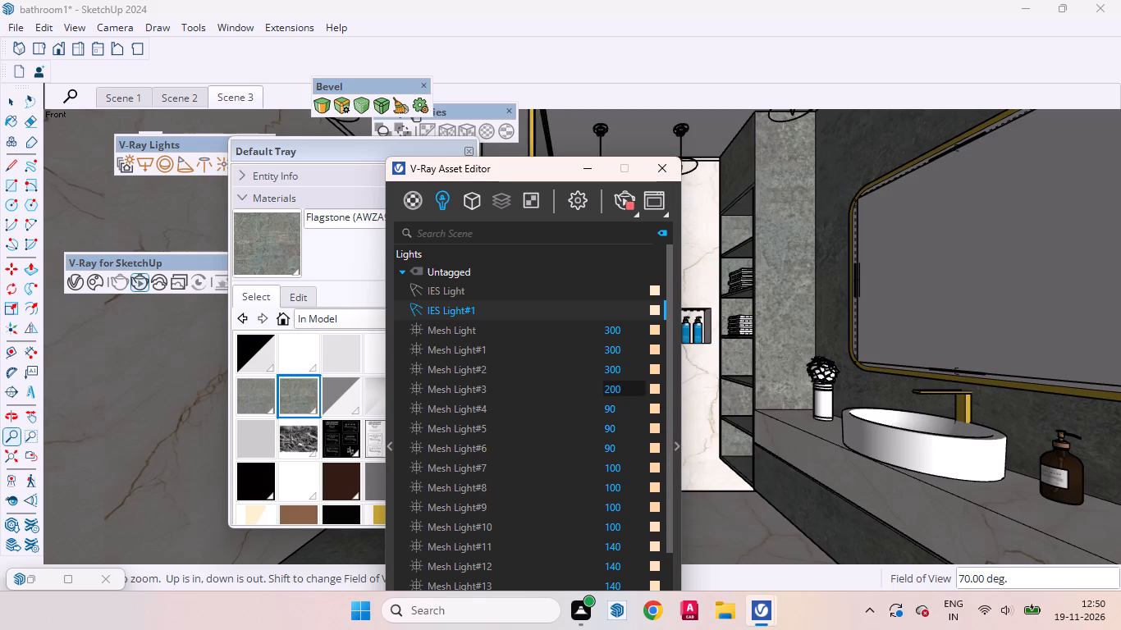
Check the colour temperature of IES Light#1 and examine the bathroom render in the frame buffer.
click(651, 311)
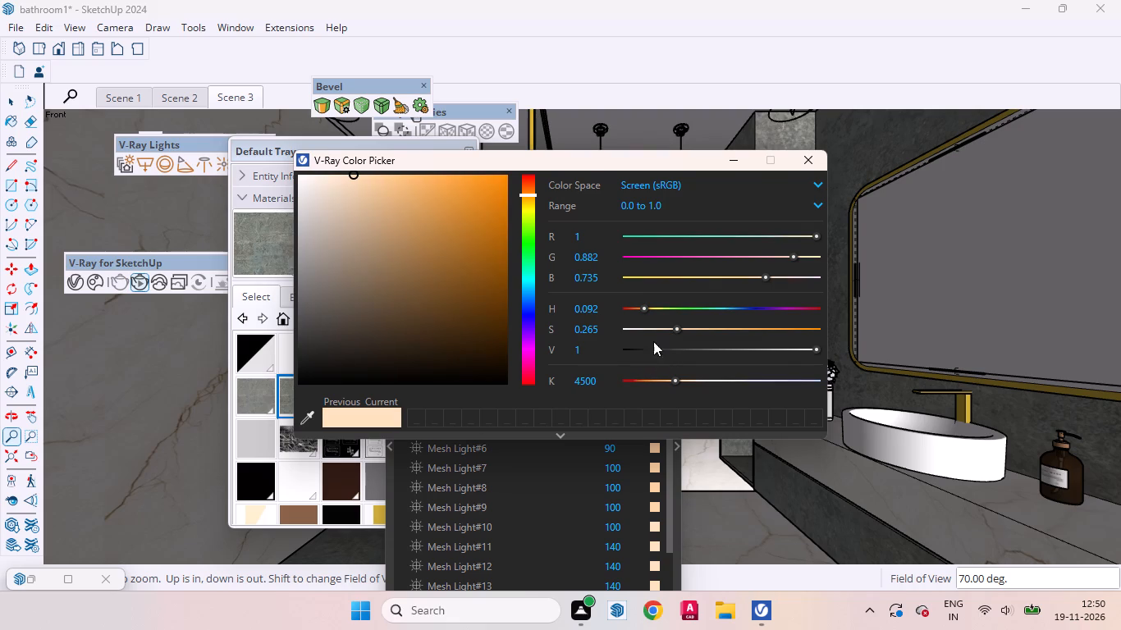
click(810, 153)
click(808, 157)
click(7, 96)
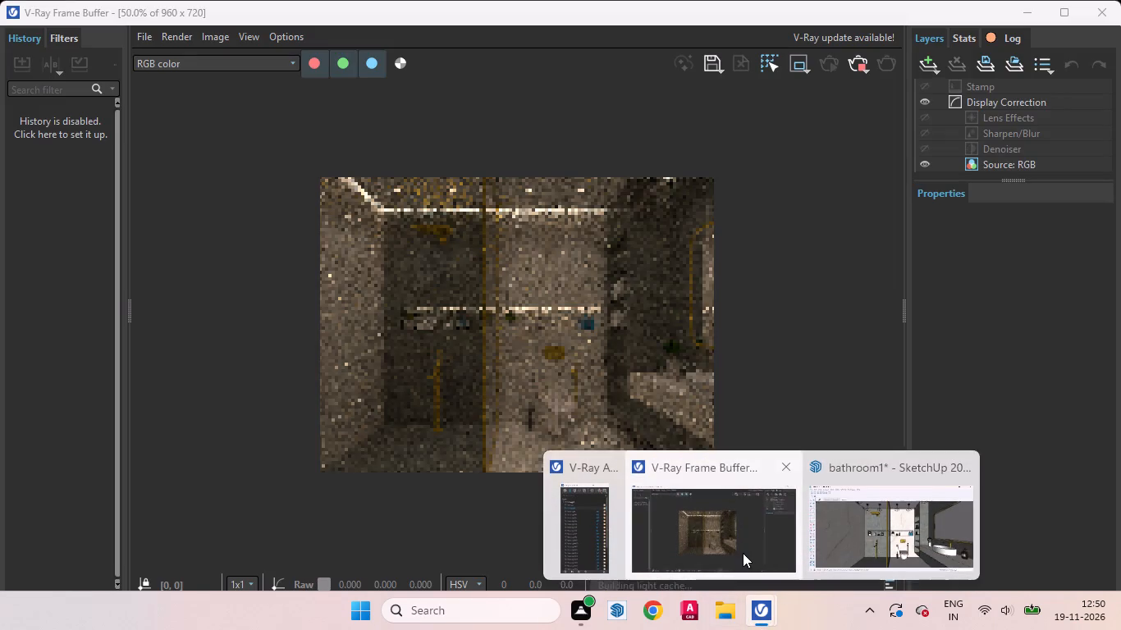
click(743, 553)
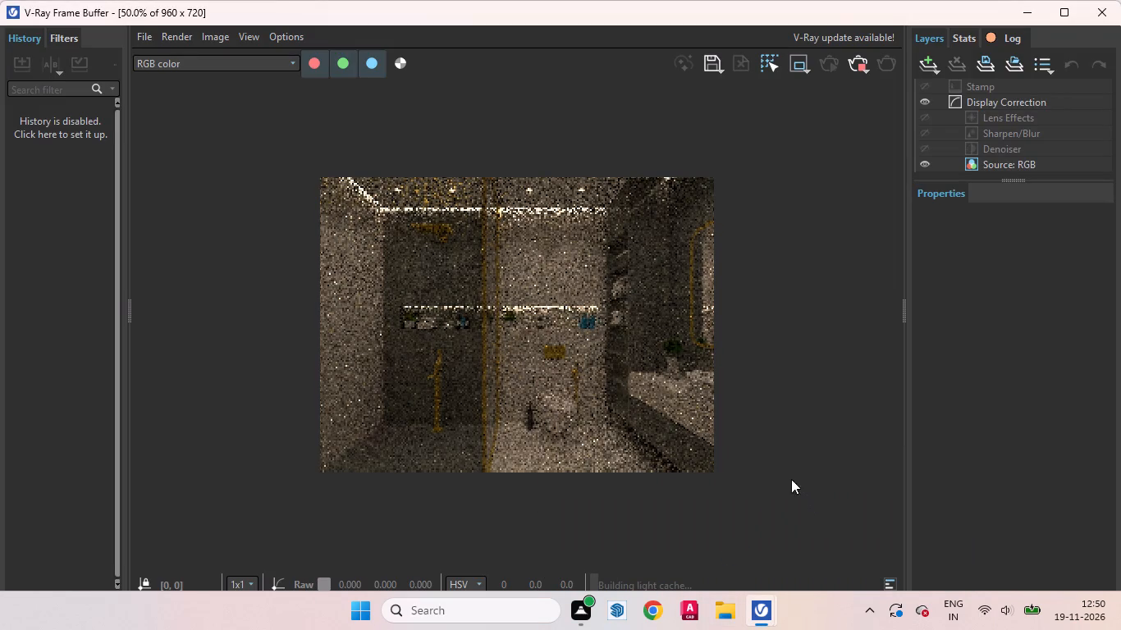
click(1027, 12)
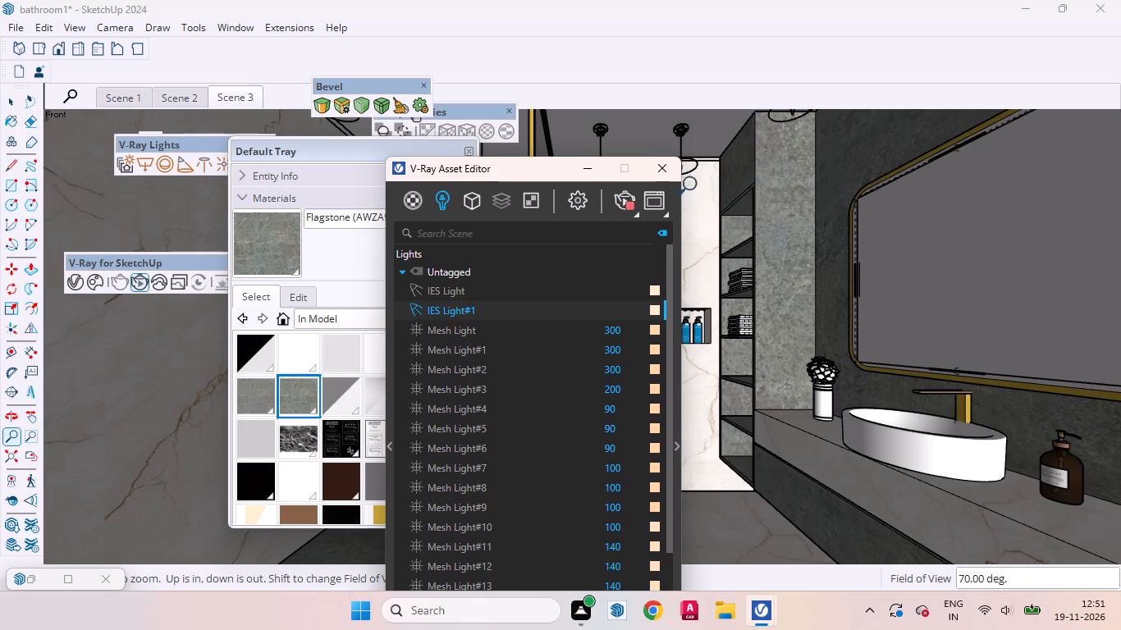
Hide the white outer wall group that blocks the view into the bathroom from outside.
click(596, 171)
click(16, 111)
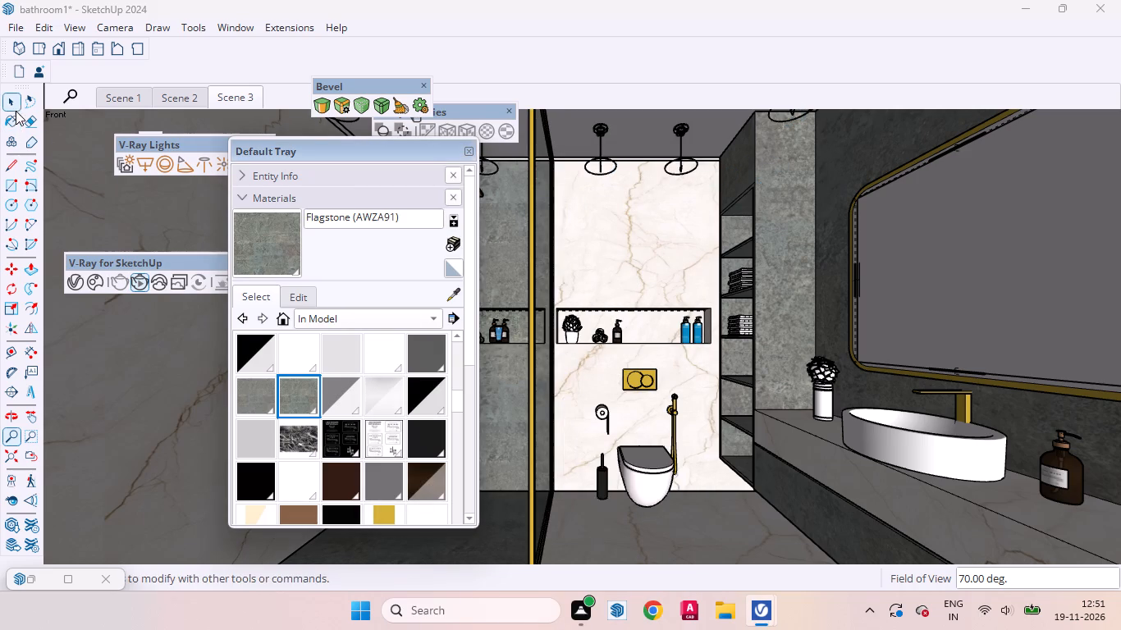
scroll(707, 426, down, 1)
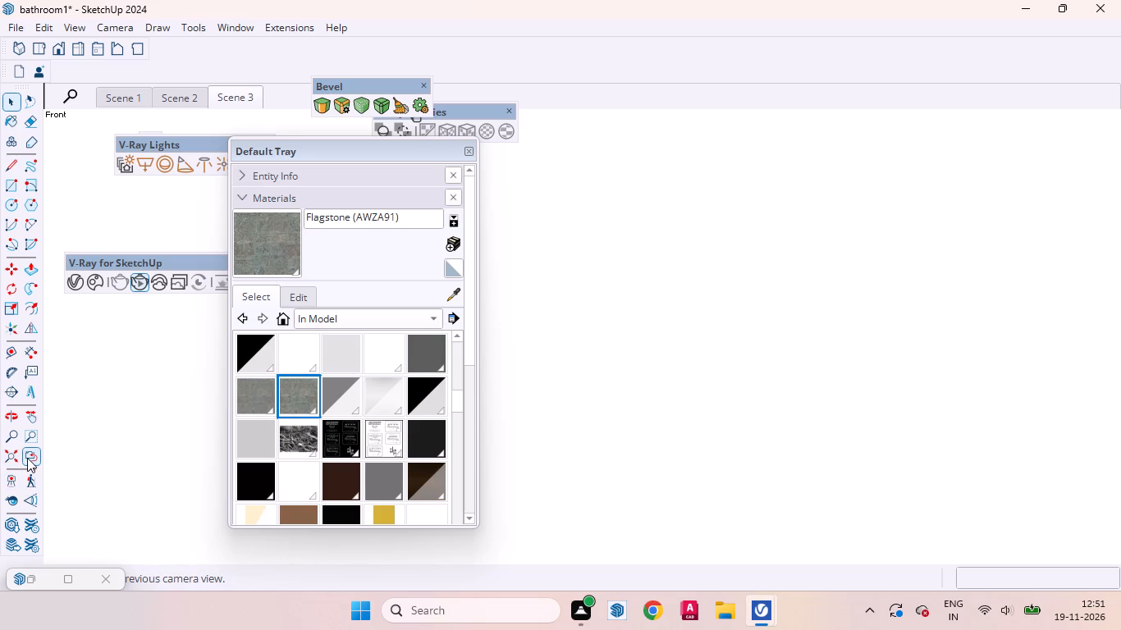
click(27, 458)
key(space)
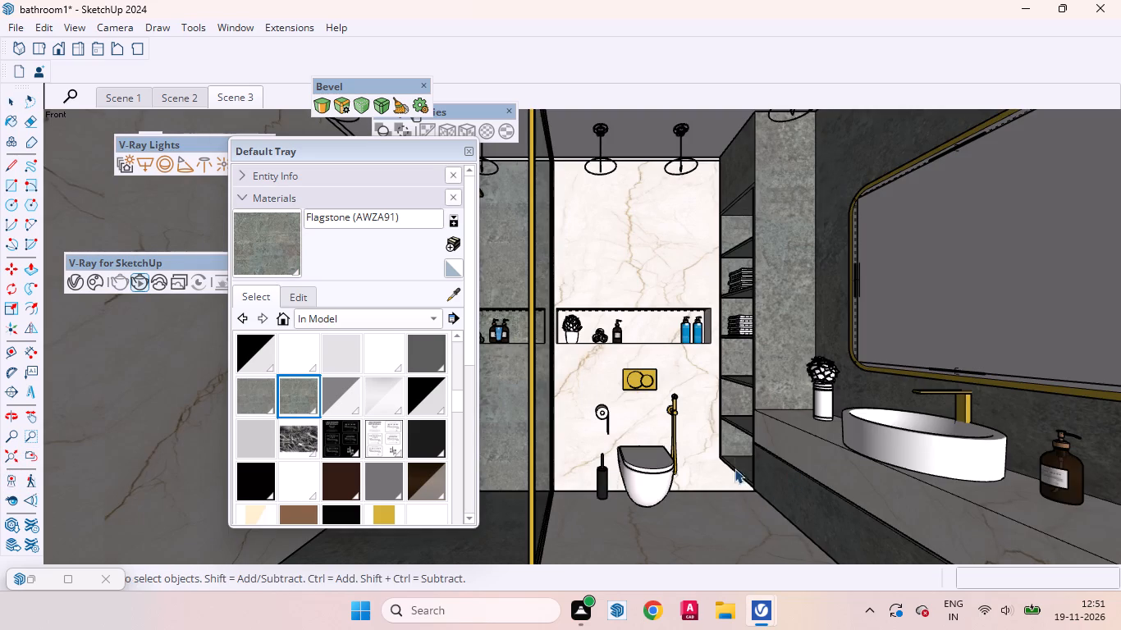
scroll(737, 457, down, 5)
scroll(738, 462, up, 1)
scroll(738, 468, down, 14)
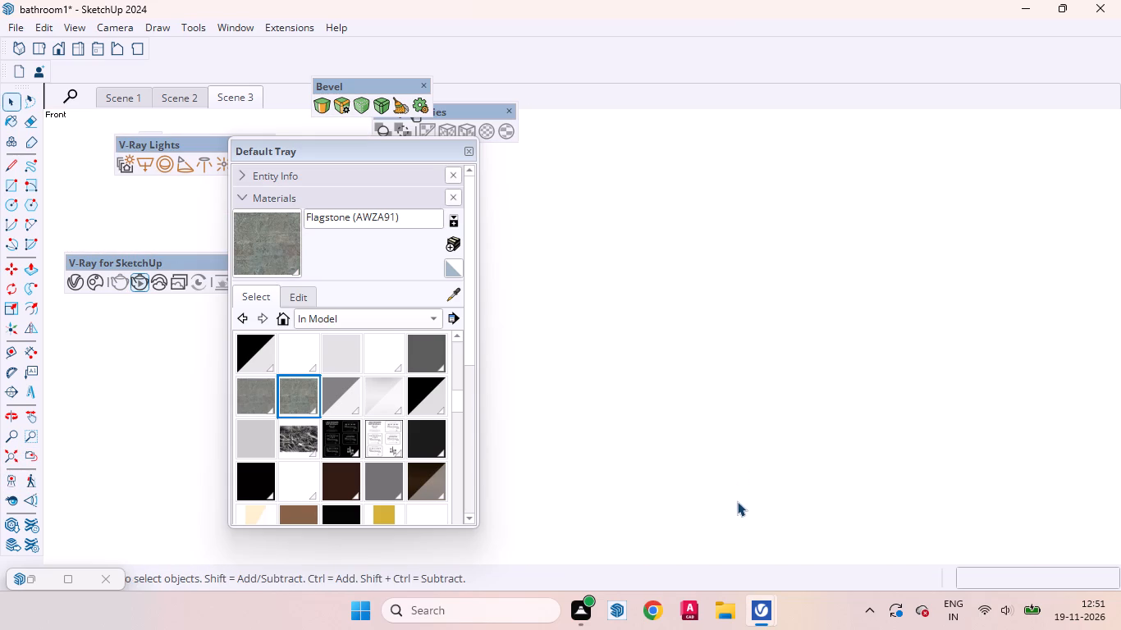
scroll(737, 501, down, 20)
scroll(737, 501, down, 10)
scroll(727, 494, up, 1)
scroll(727, 494, down, 1)
scroll(722, 490, down, 20)
scroll(722, 490, down, 9)
scroll(729, 487, up, 1)
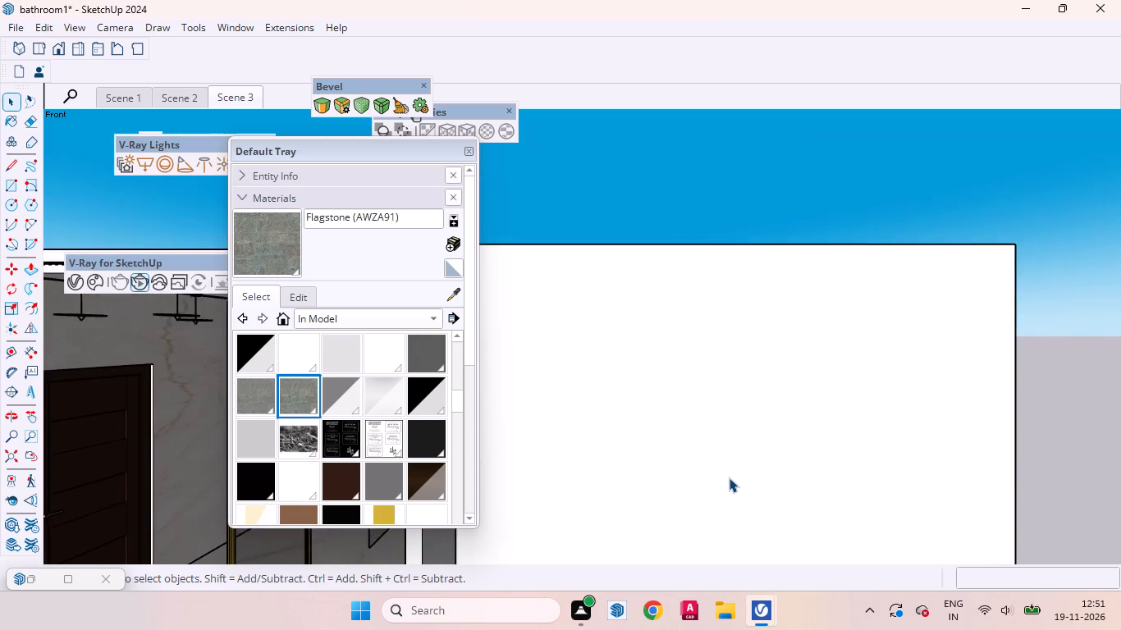
scroll(729, 477, down, 6)
click(783, 472)
scroll(708, 395, down, 5)
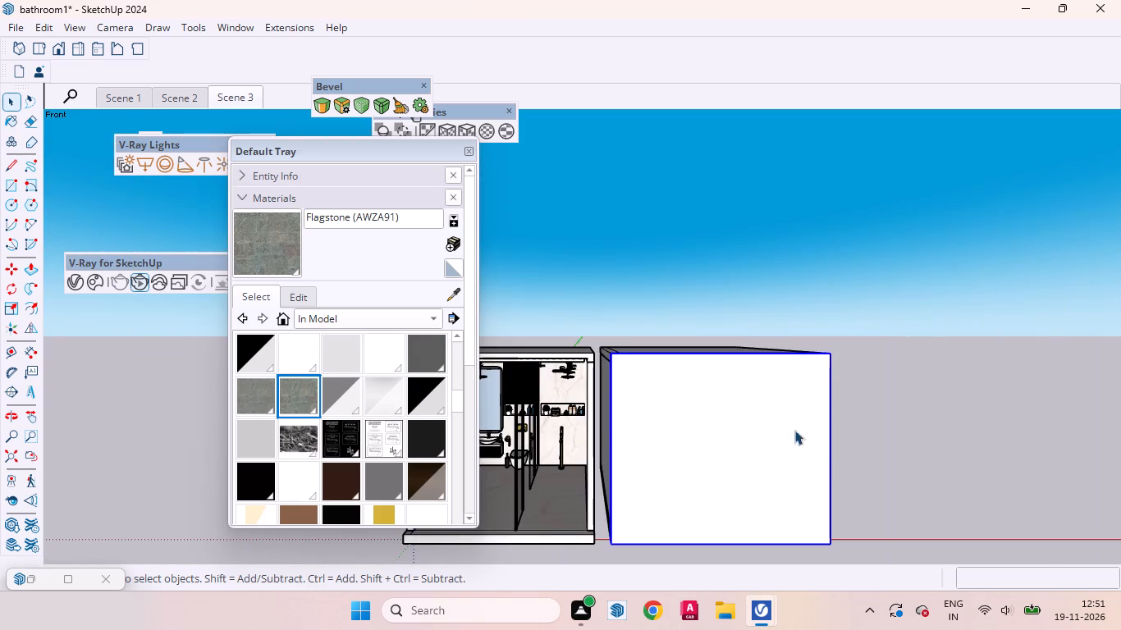
middle_drag(781, 454, 595, 385)
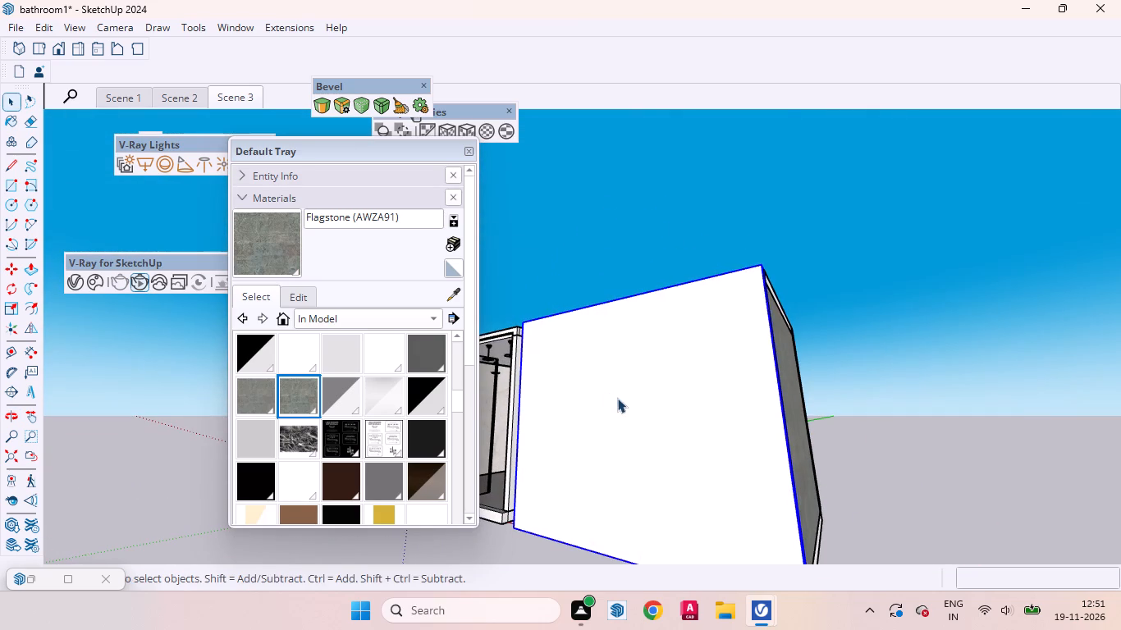
right_click(618, 399)
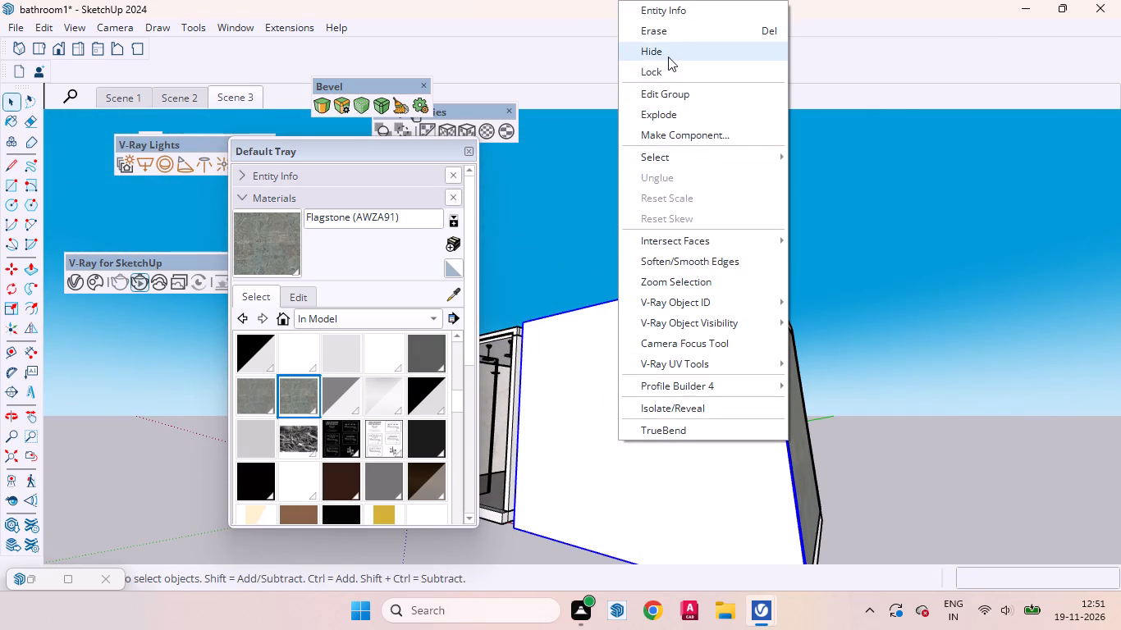
click(666, 53)
Open the flagstone vanity and wall group and erase the short stray edge across the vanity's underside near the shelves.
middle_drag(780, 435, 1120, 500)
scroll(615, 462, up, 16)
middle_drag(668, 450, 667, 402)
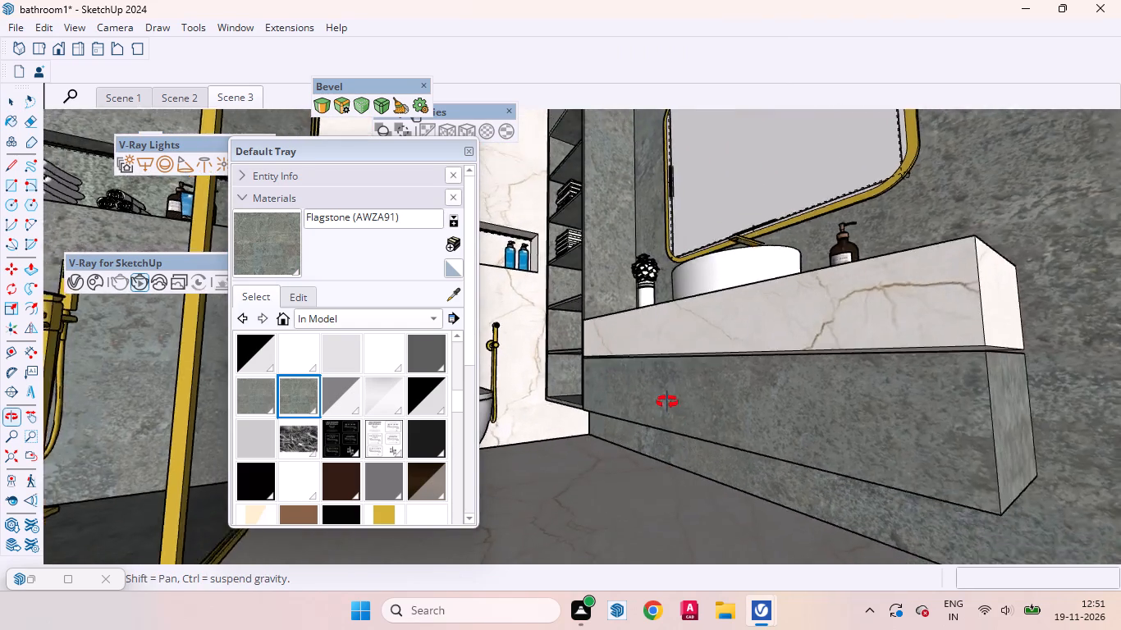
middle_drag(667, 402, 652, 349)
scroll(590, 410, up, 4)
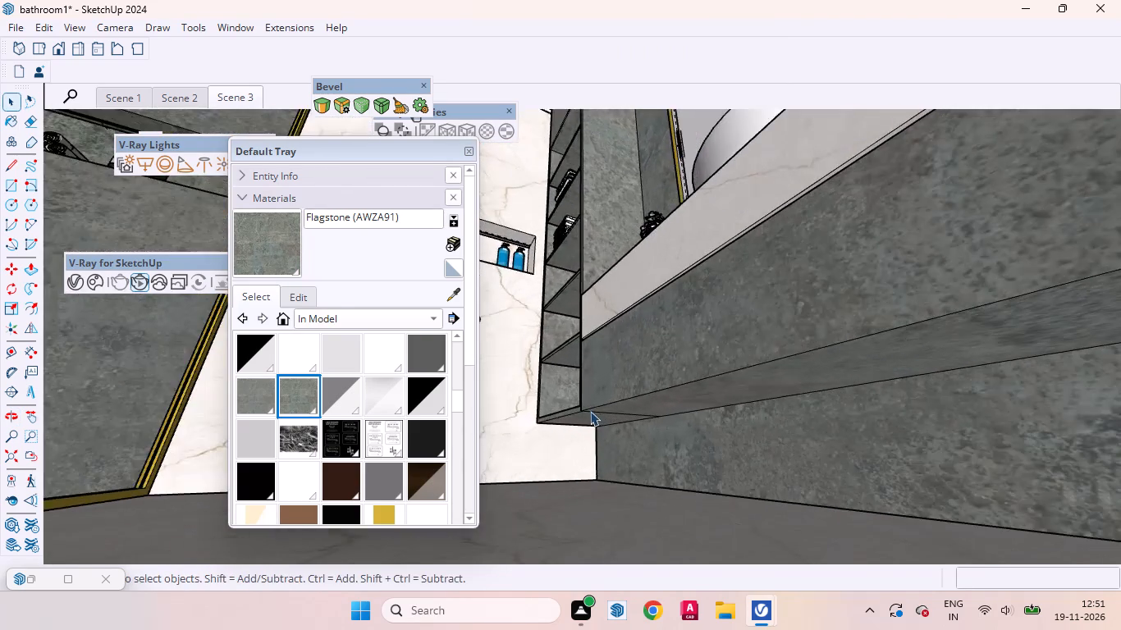
scroll(590, 411, up, 9)
click(697, 378)
double_click(690, 390)
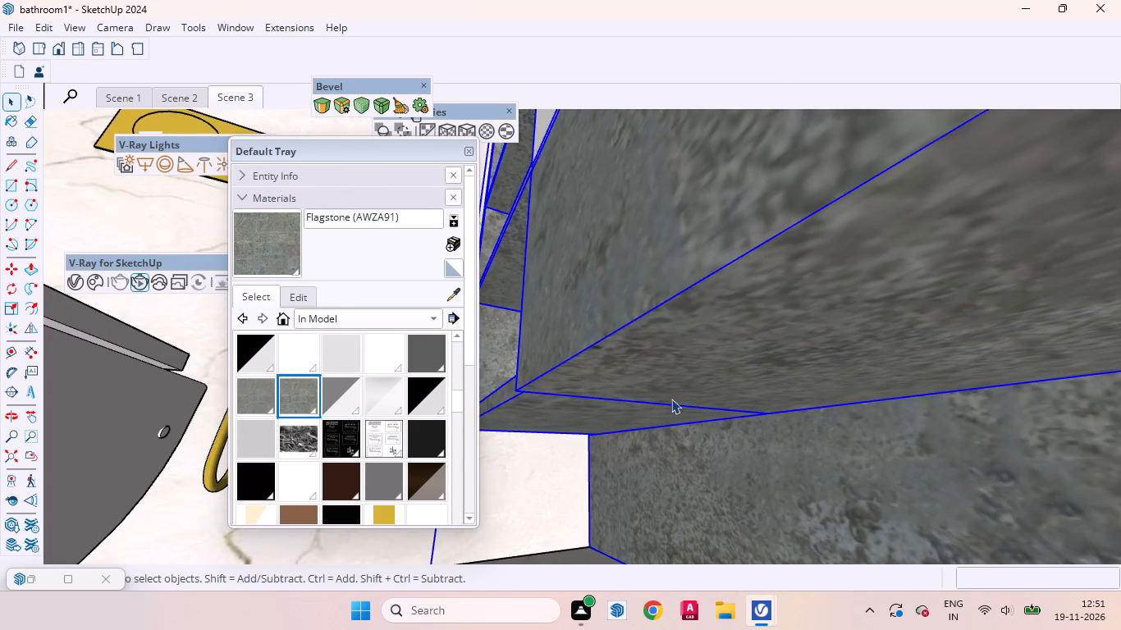
click(661, 403)
right_click(661, 403)
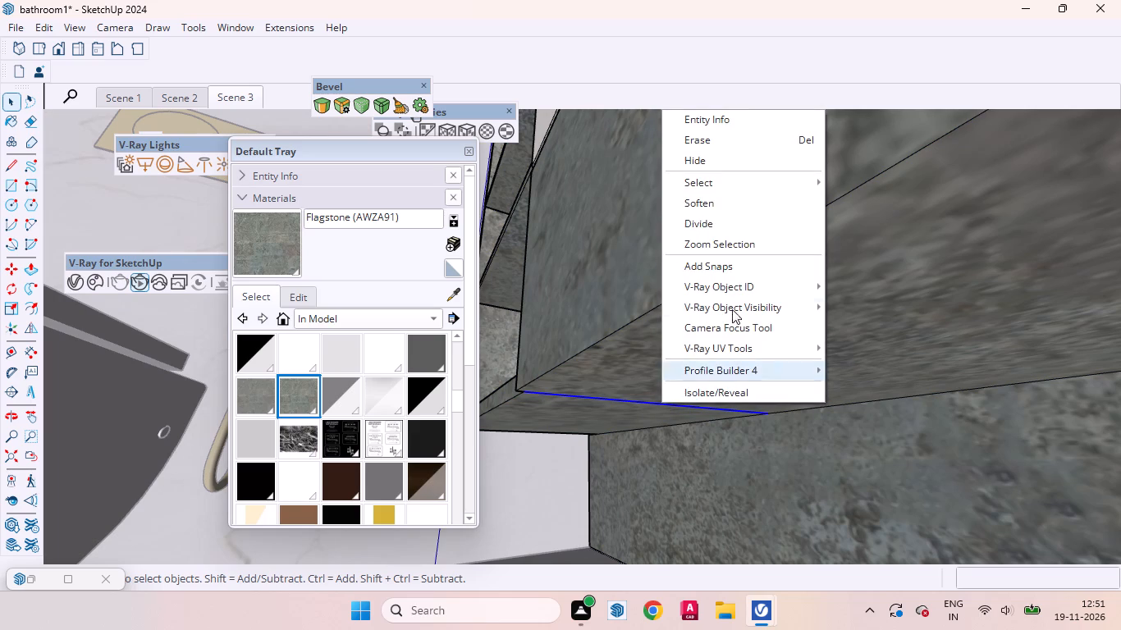
click(709, 144)
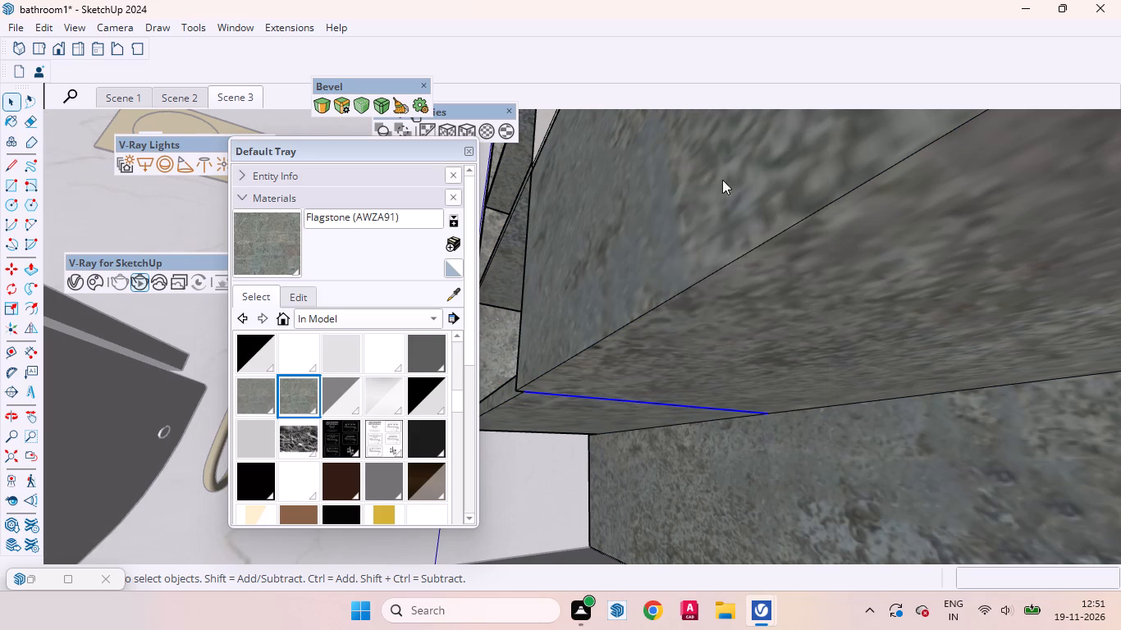
Copy the edge where the vanity's underside meets the wall about 9 7/8" along the red axis onto the underside.
click(819, 413)
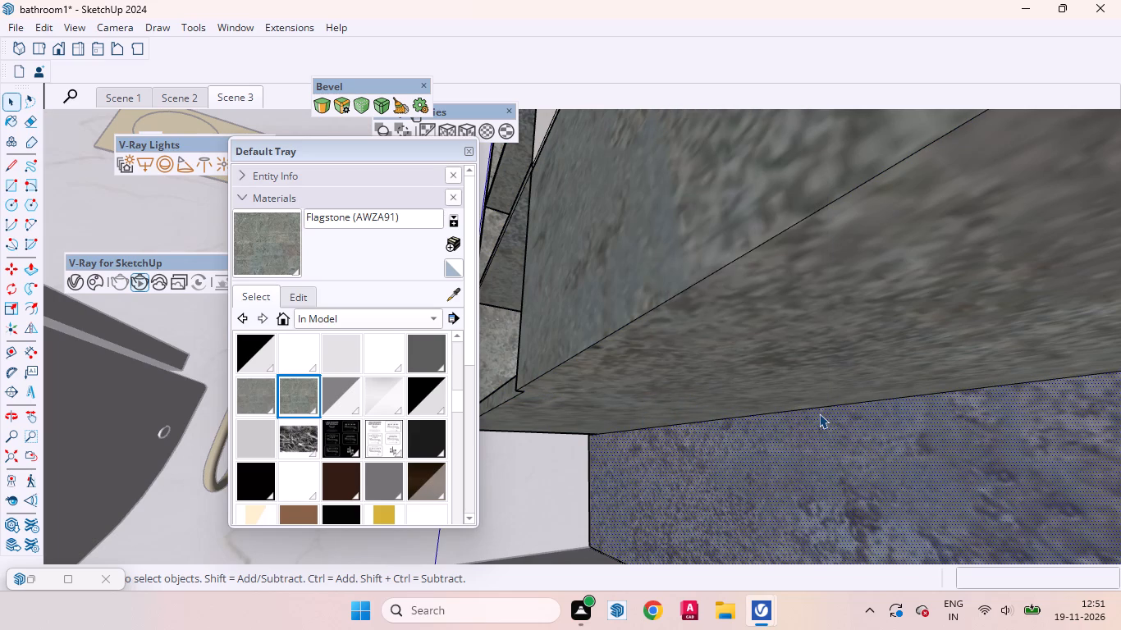
click(825, 409)
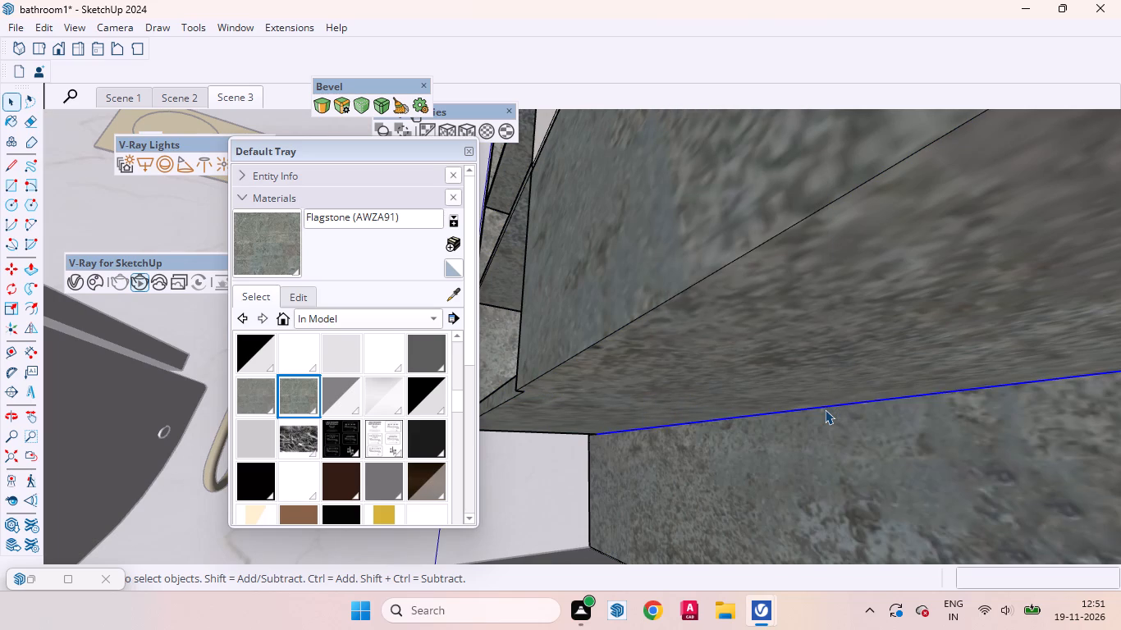
key(m)
click(825, 409)
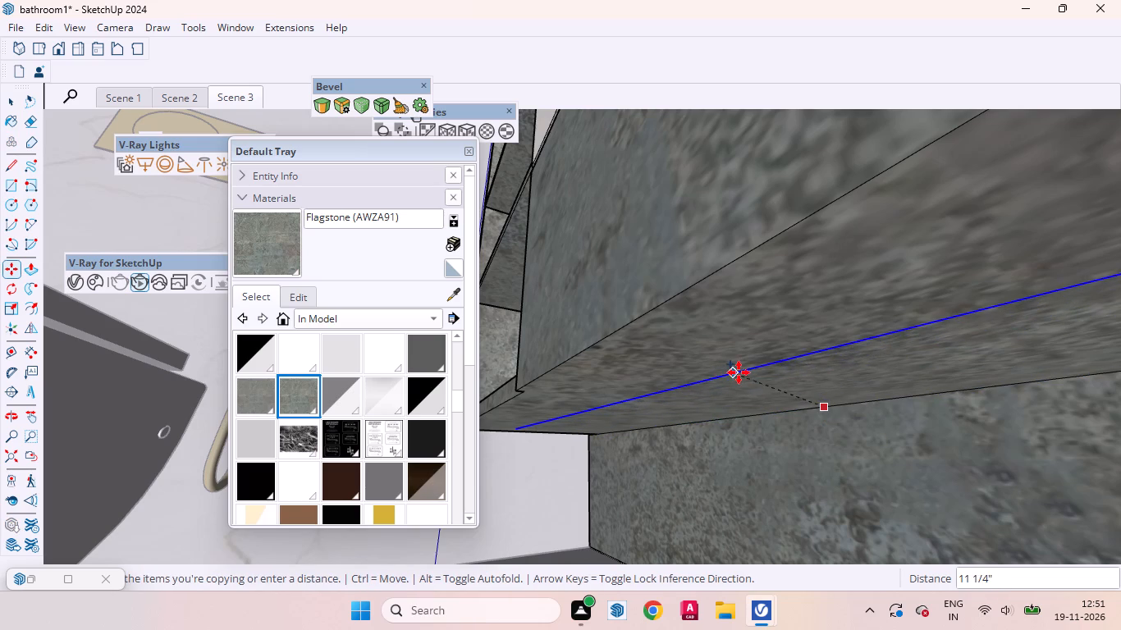
key(Left)
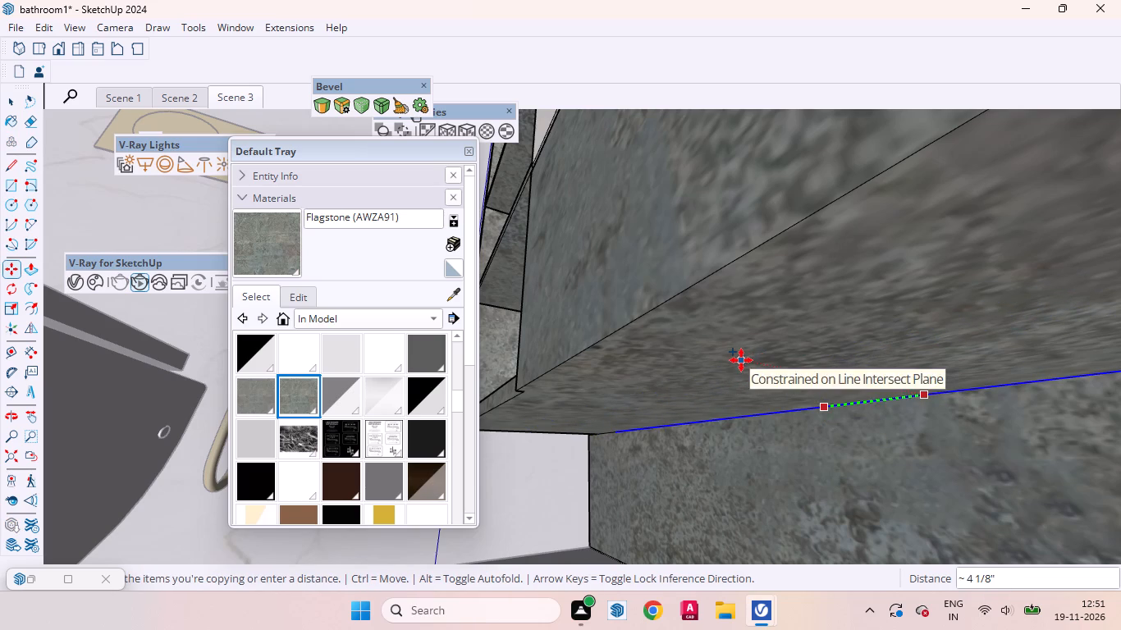
key(Right)
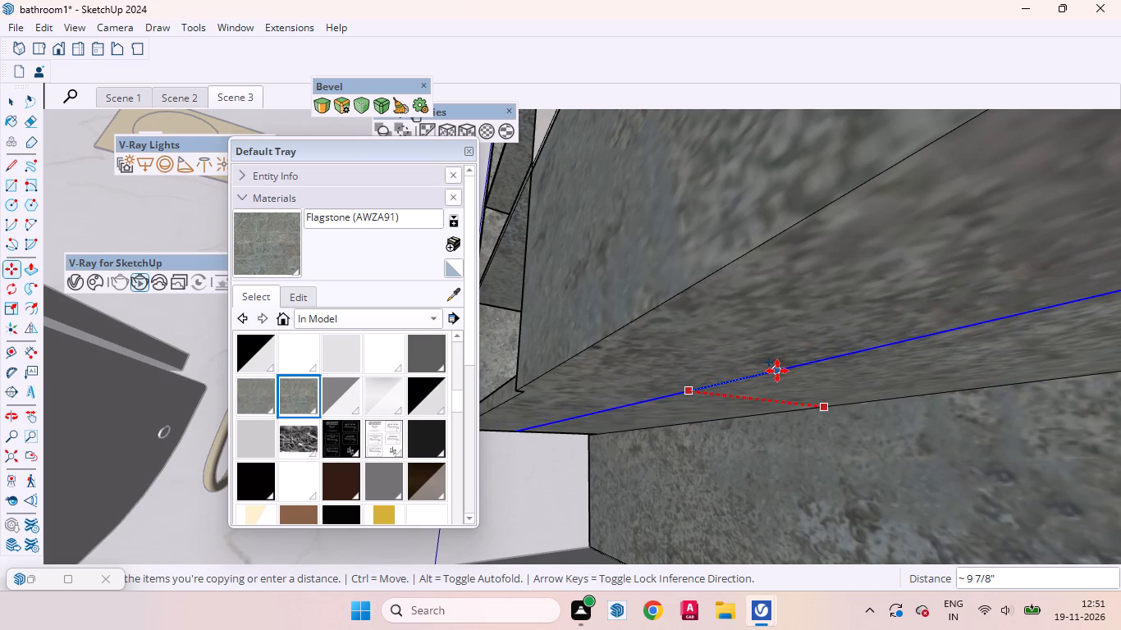
click(777, 371)
middle_drag(829, 413, 748, 336)
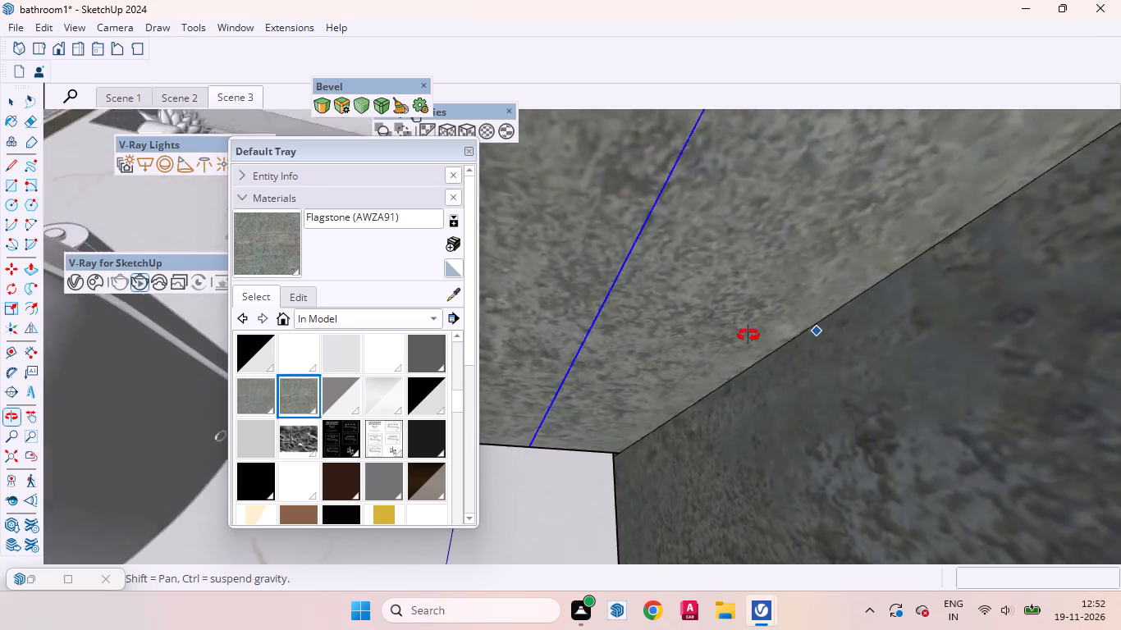
Copy the selected edge on the vanity's underside by 1" to outline a narrow strip.
middle_drag(748, 336, 826, 355)
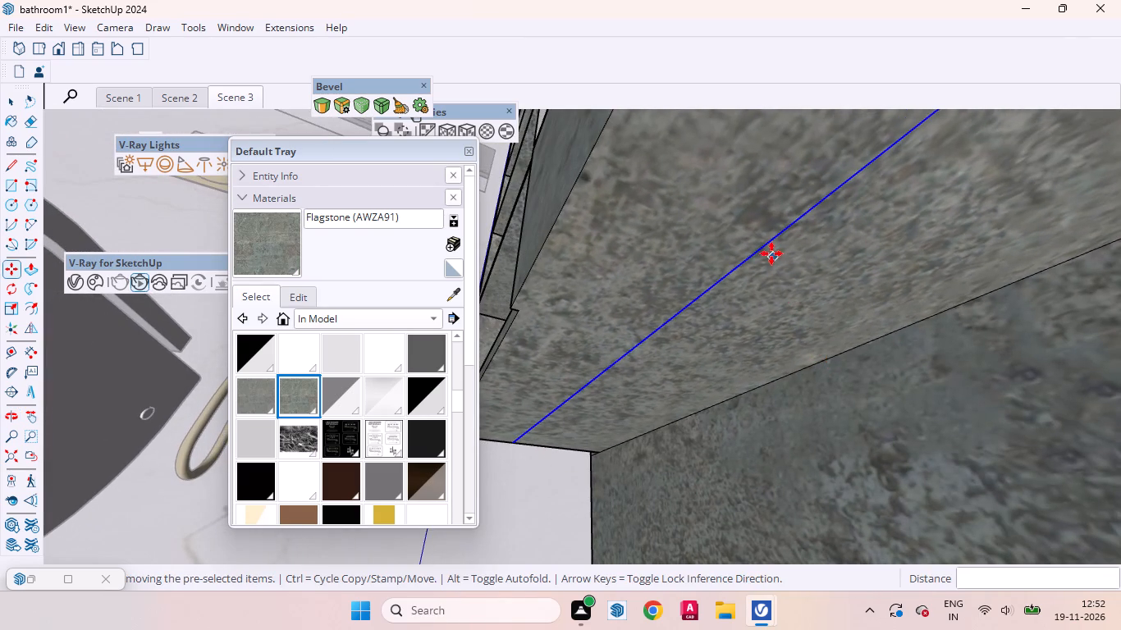
click(770, 244)
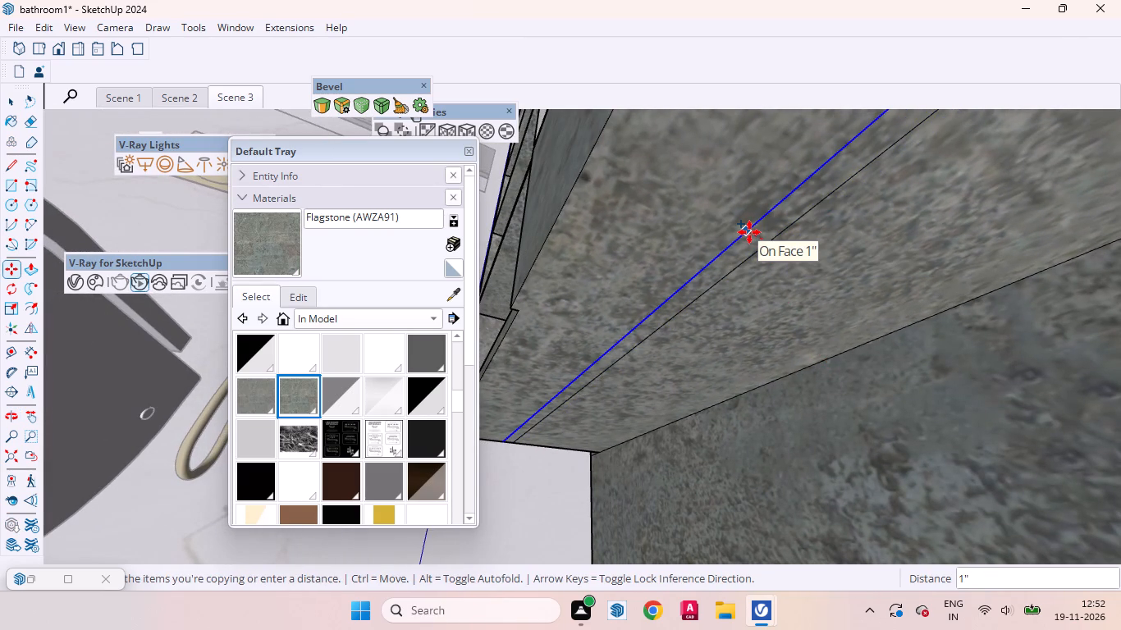
click(749, 232)
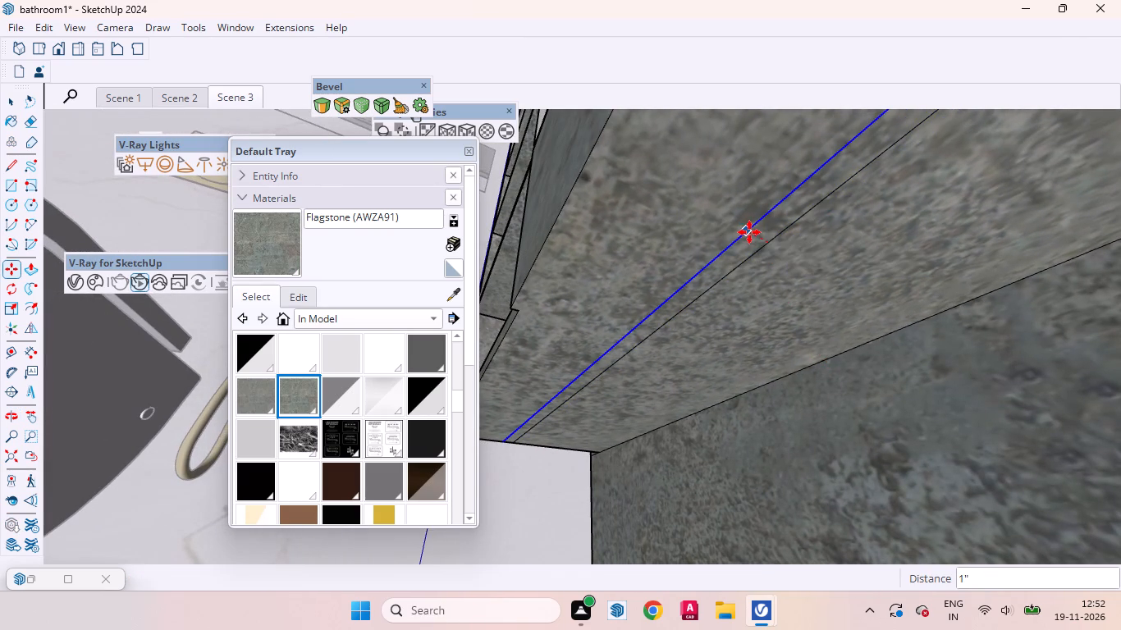
Group the 1" strip face with its bounding edges and convert the group into a V-Ray mesh light.
key(space)
click(771, 234)
double_click(771, 231)
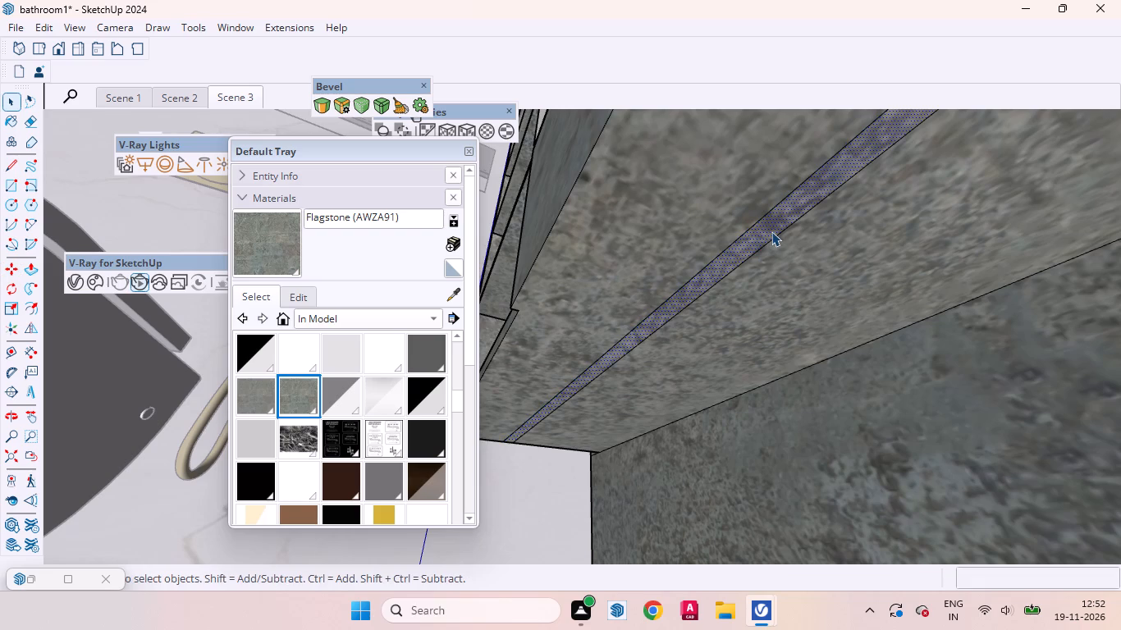
right_click(771, 231)
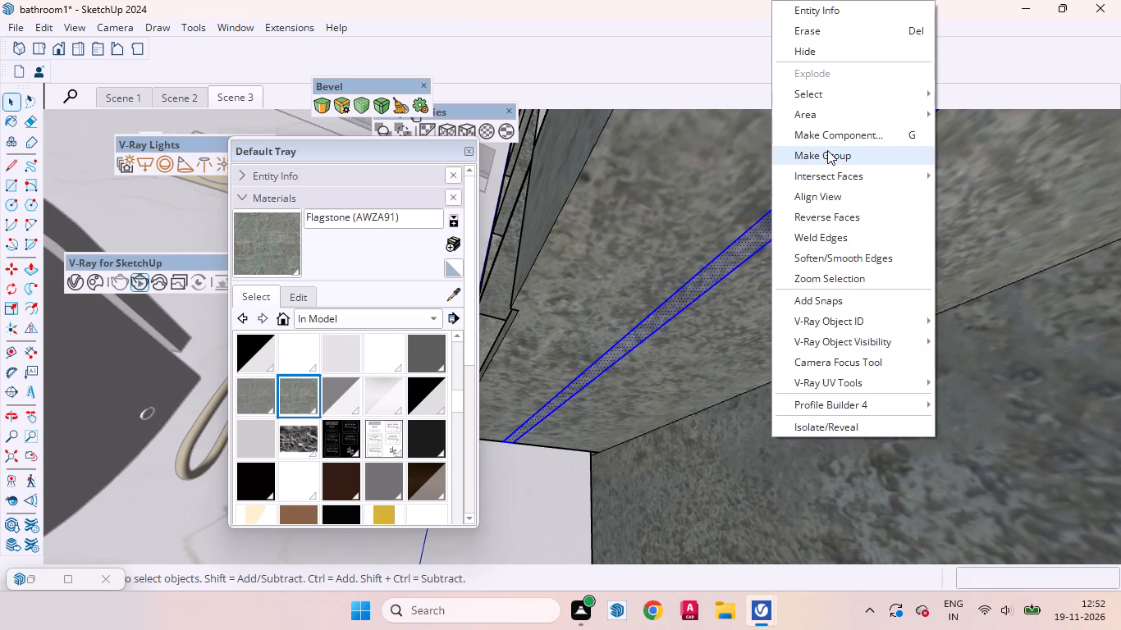
click(827, 150)
drag(376, 150, 419, 272)
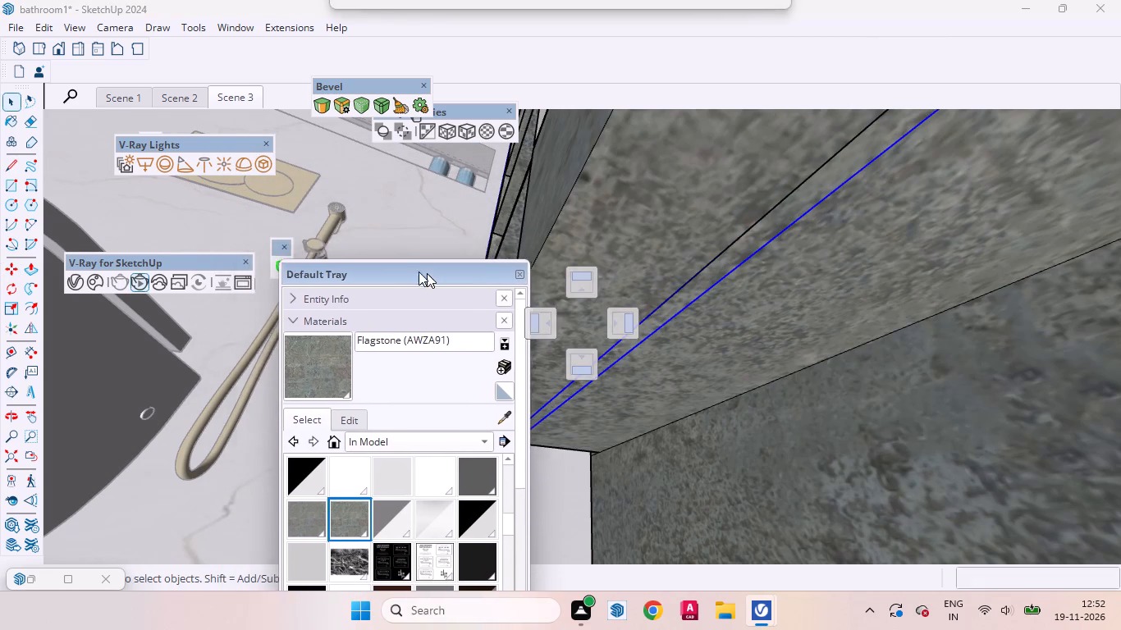
drag(419, 272, 398, 260)
click(264, 162)
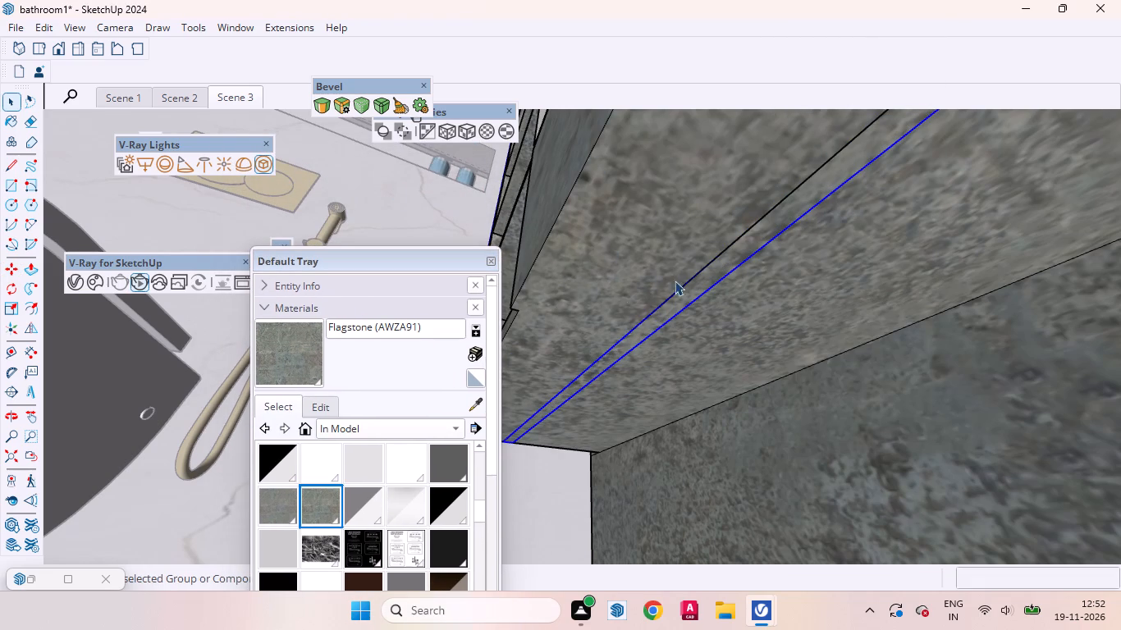
Set the intensity of Mesh Light#28 under the vanity to 300 and copy Mesh Light#27's warm colour onto it.
click(75, 282)
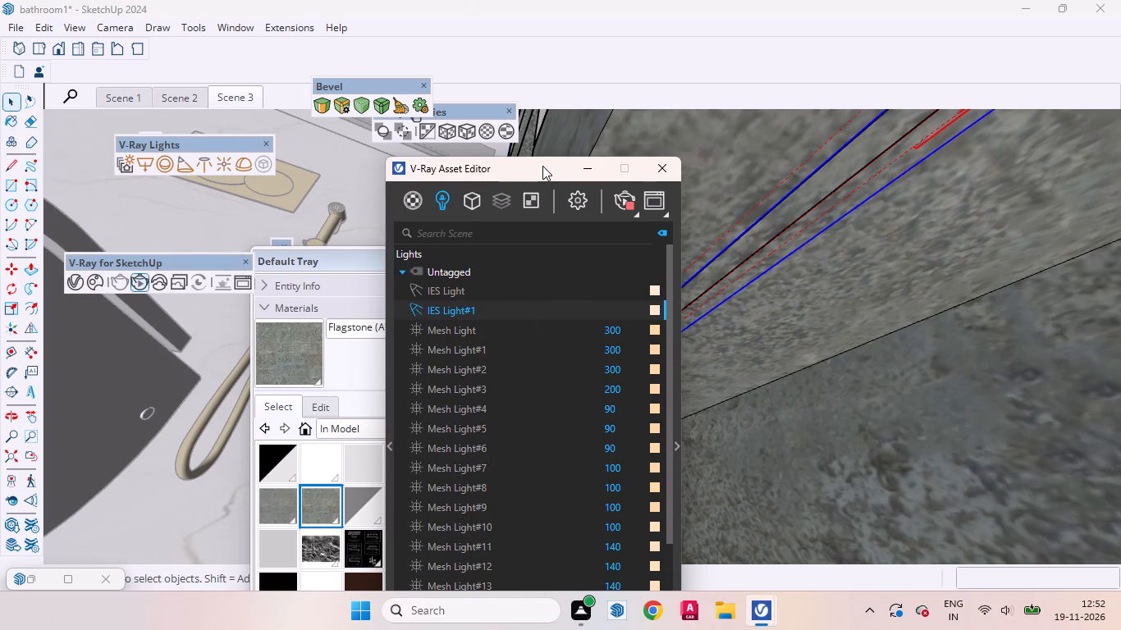
drag(542, 164, 538, 54)
scroll(568, 276, down, 16)
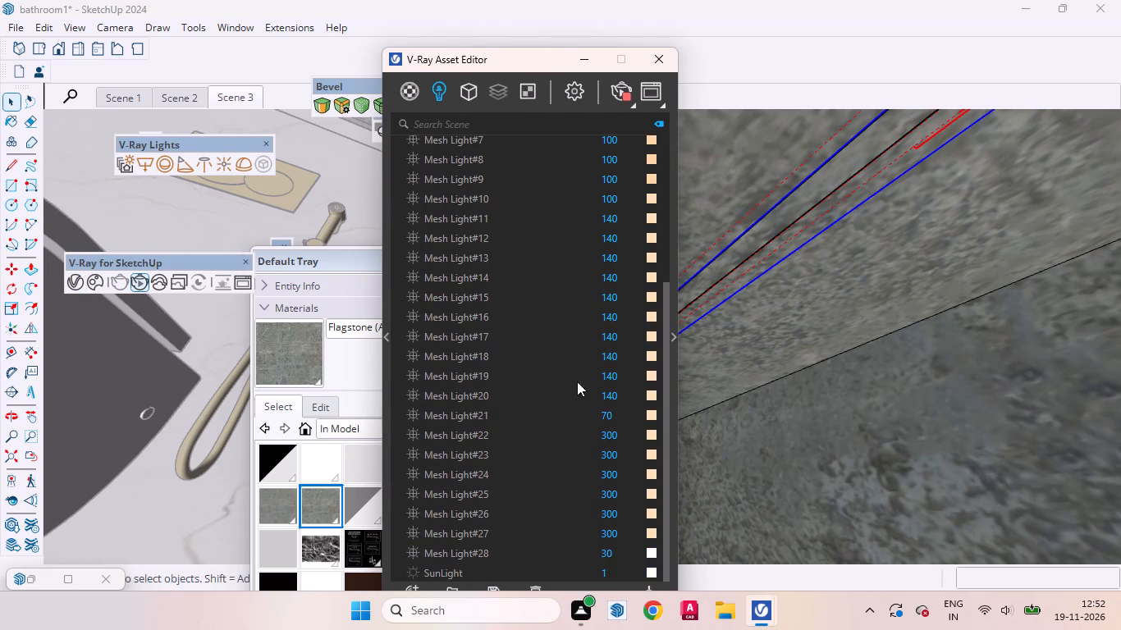
click(616, 551)
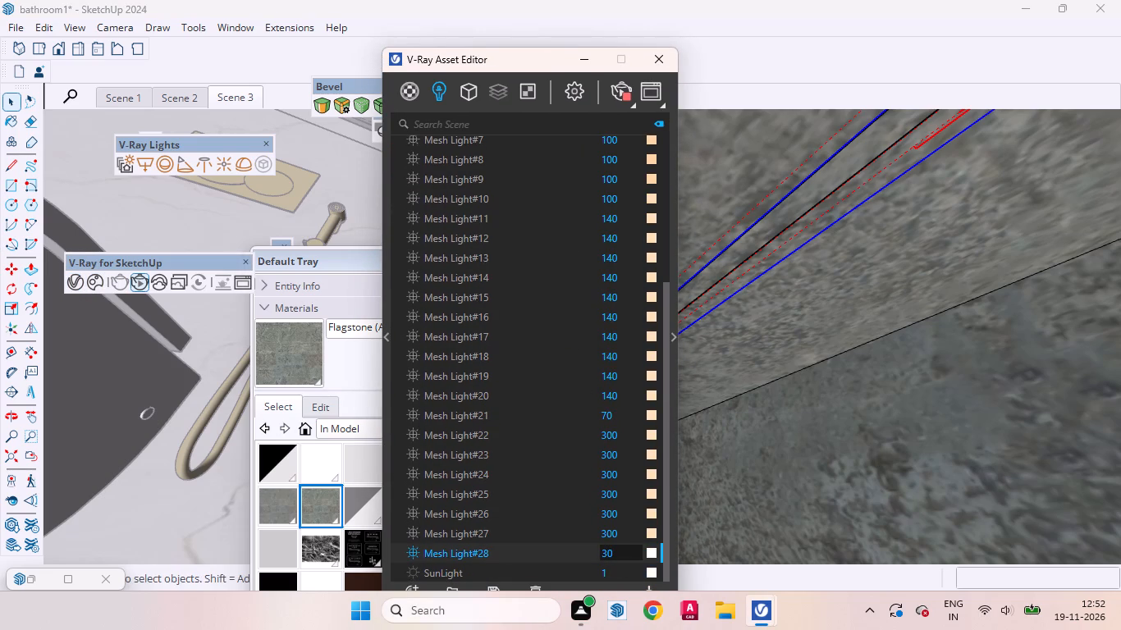
key(0)
drag(648, 532, 649, 546)
drag(652, 528, 651, 551)
Stop the interactive render and return to the Scene 3 view.
click(628, 96)
drag(502, 62, 504, 65)
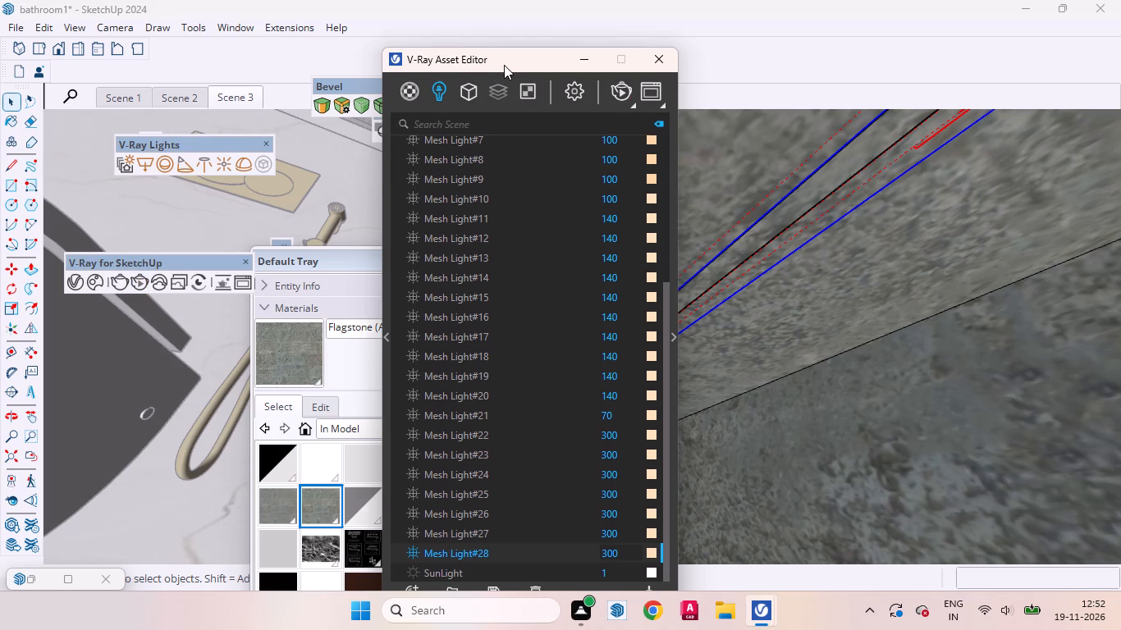
drag(504, 65, 734, 290)
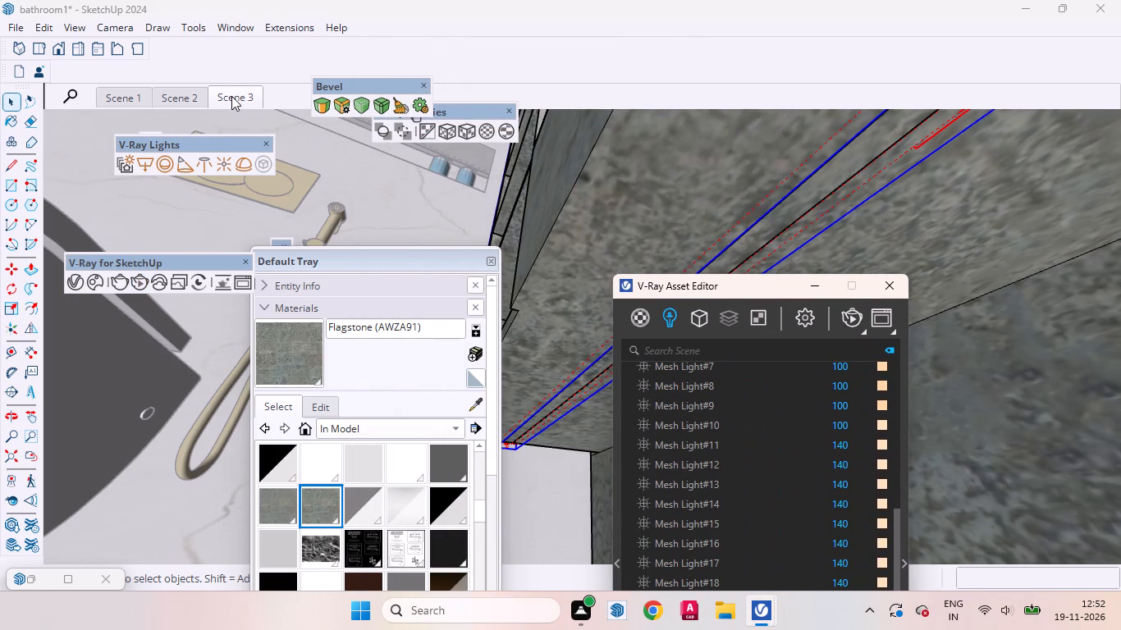
click(231, 96)
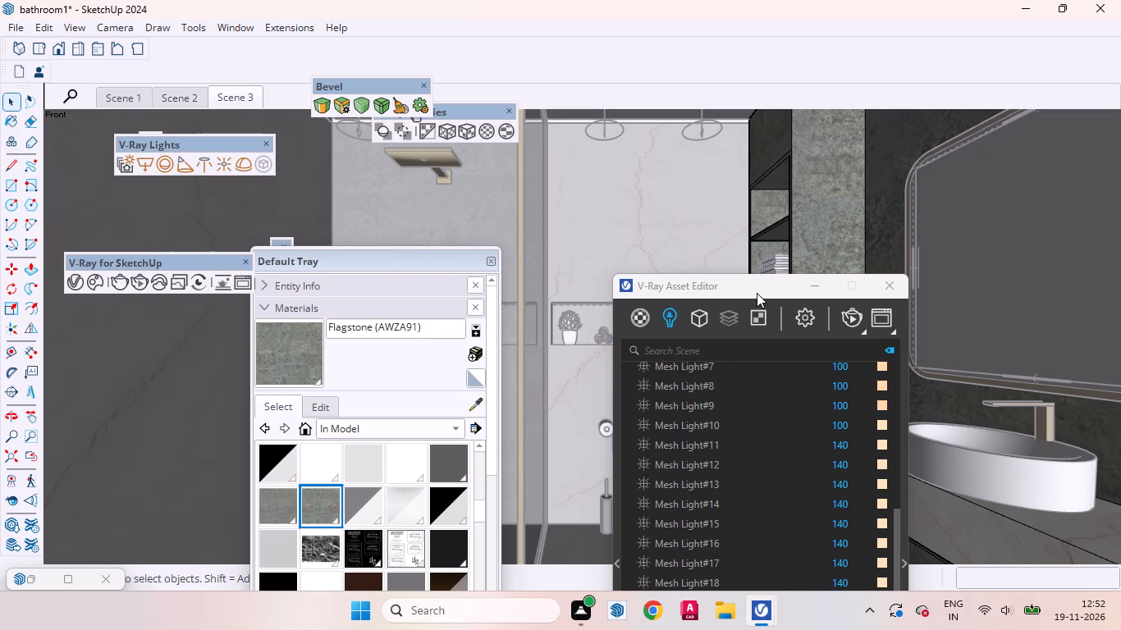
Set the colour temperature of Mesh Light#11 to 4000 K.
drag(757, 293, 618, 75)
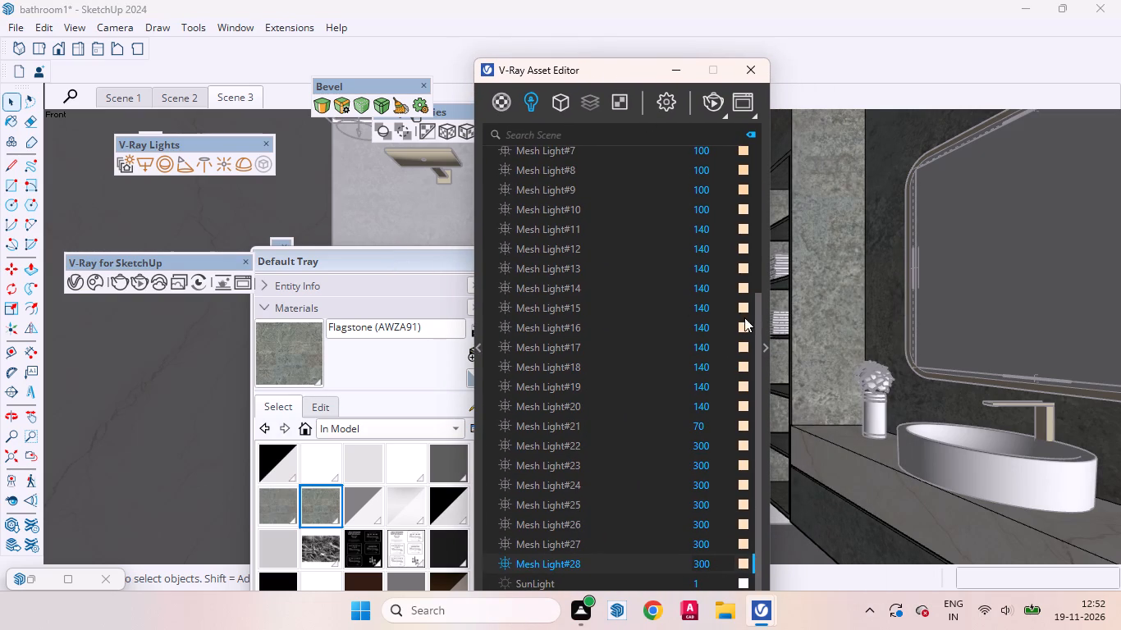
click(742, 227)
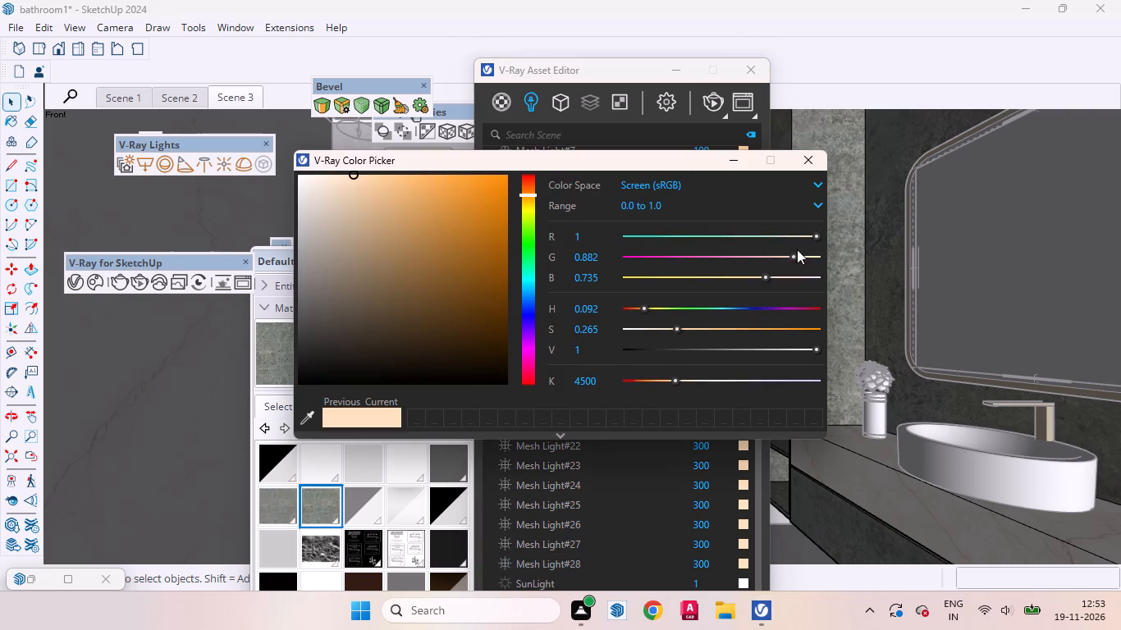
click(584, 380)
key(BackSpace)
key(0)
key(Return)
click(800, 163)
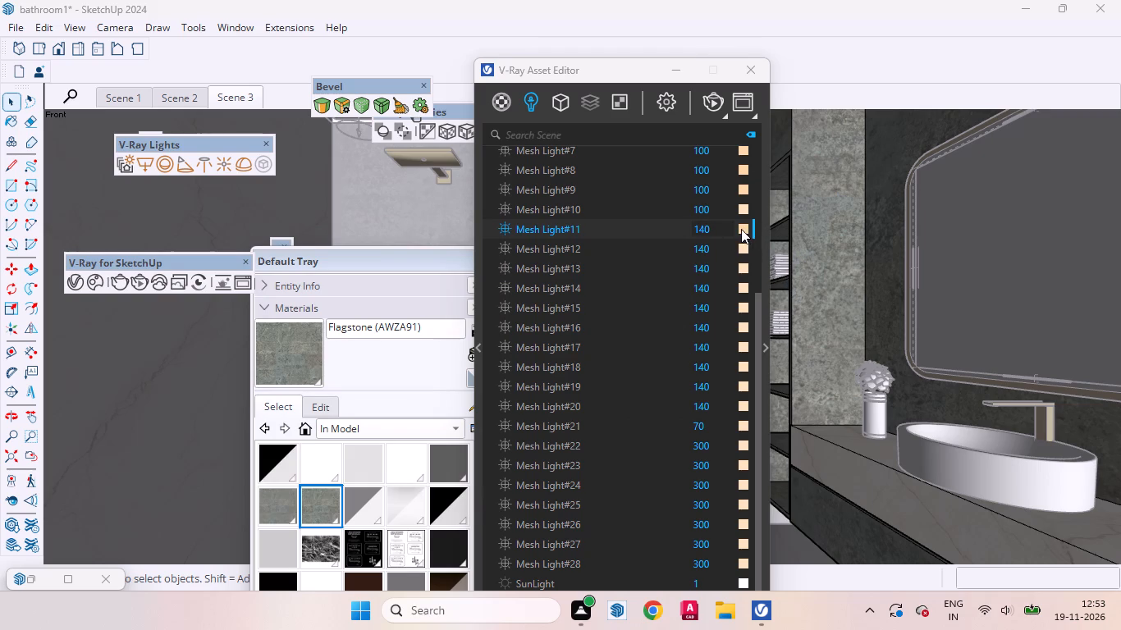
Copy Mesh Light#11's 4000 K colour onto Mesh Light#12 through Mesh Light#18.
drag(741, 229, 741, 249)
drag(741, 249, 744, 270)
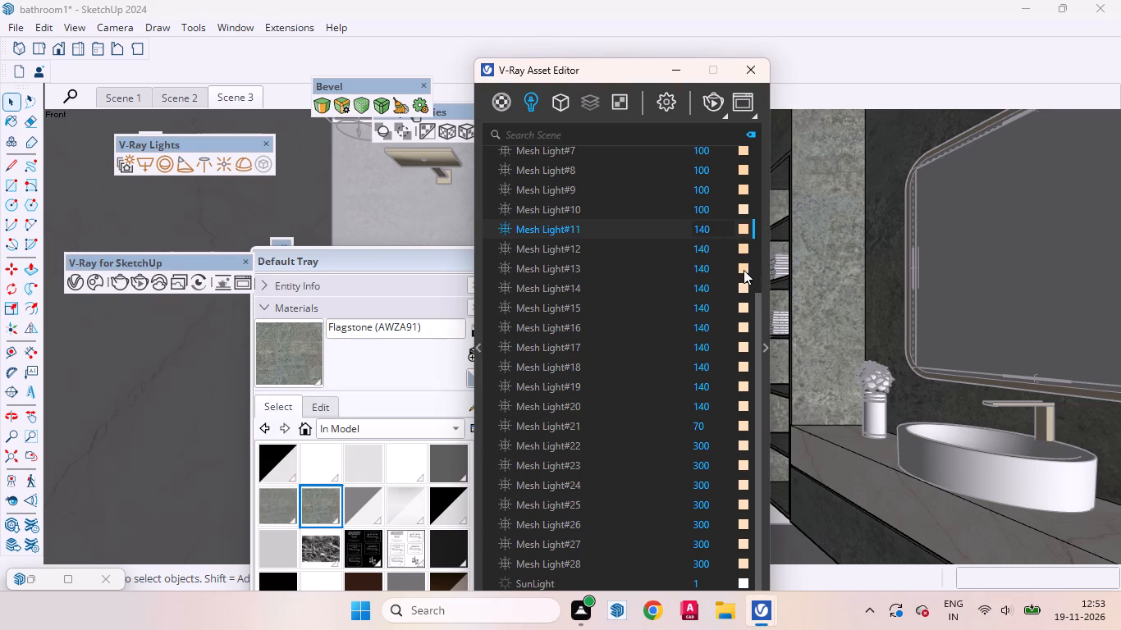
drag(744, 270, 744, 291)
drag(744, 291, 744, 309)
drag(743, 249, 748, 331)
drag(746, 329, 746, 343)
drag(746, 343, 746, 345)
drag(746, 346, 747, 363)
Copy the 4000 K colour from Mesh Light#18 onward onto Mesh Light#19 through Mesh Light#27.
drag(647, 73, 625, 34)
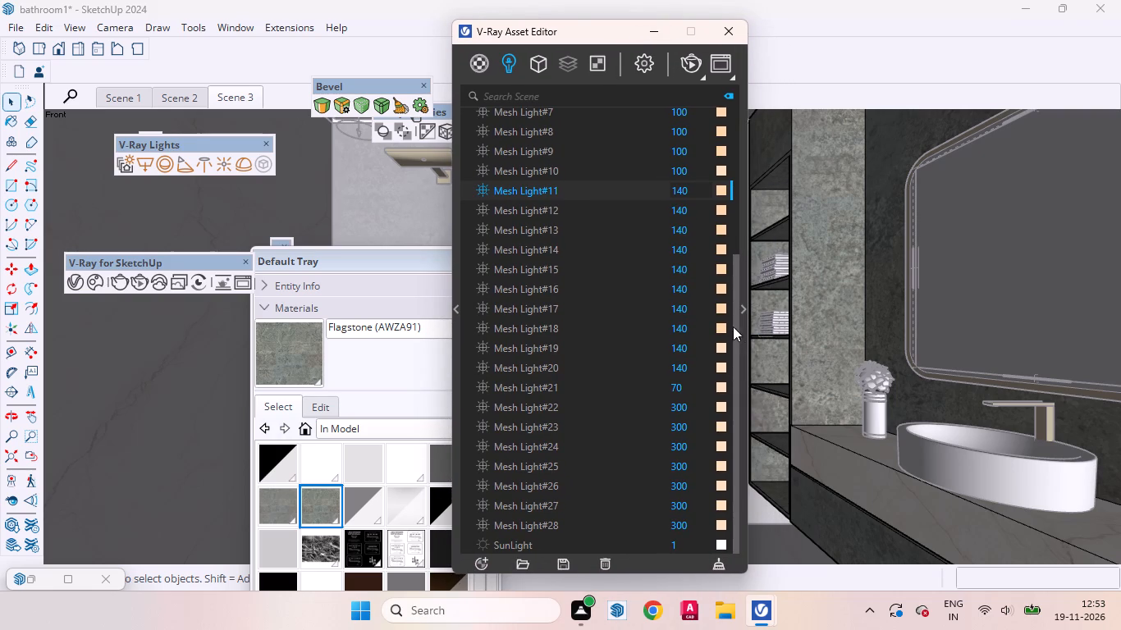
drag(721, 326, 721, 346)
drag(721, 346, 722, 358)
drag(722, 358, 722, 364)
drag(722, 364, 722, 386)
drag(722, 386, 721, 396)
drag(721, 396, 721, 405)
drag(721, 405, 720, 425)
drag(720, 425, 720, 442)
drag(720, 442, 720, 443)
drag(719, 448, 719, 468)
drag(718, 468, 718, 470)
drag(718, 470, 718, 485)
drag(720, 486, 721, 504)
scroll(724, 419, down, 2)
Switch from interactive to production rendering and start a V-Ray render of Scene 3.
click(229, 101)
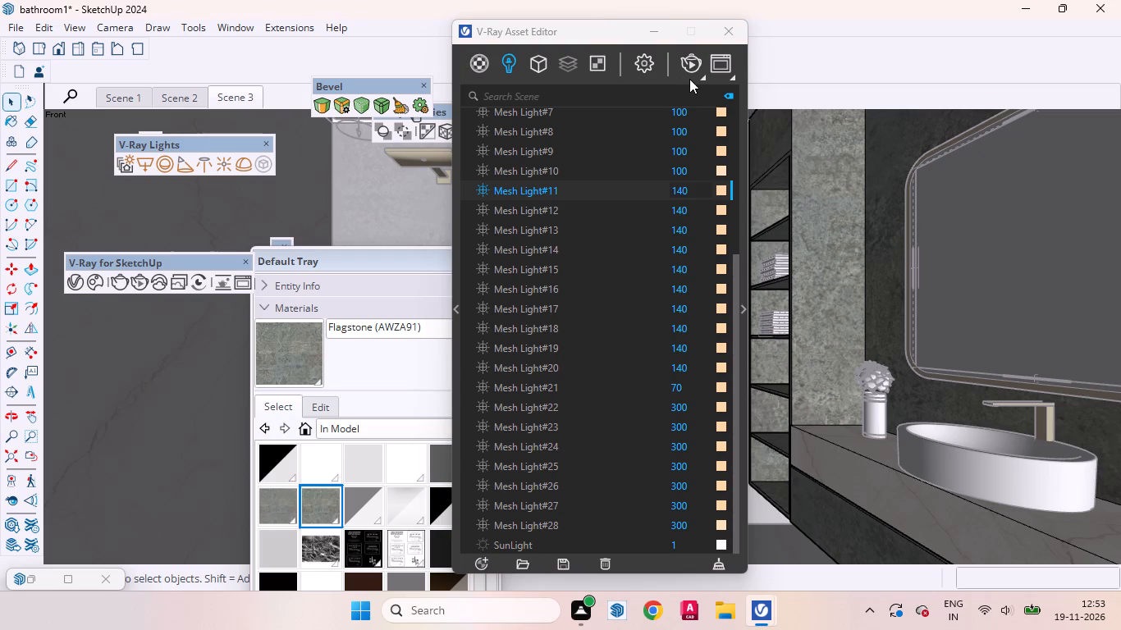
click(698, 79)
click(687, 103)
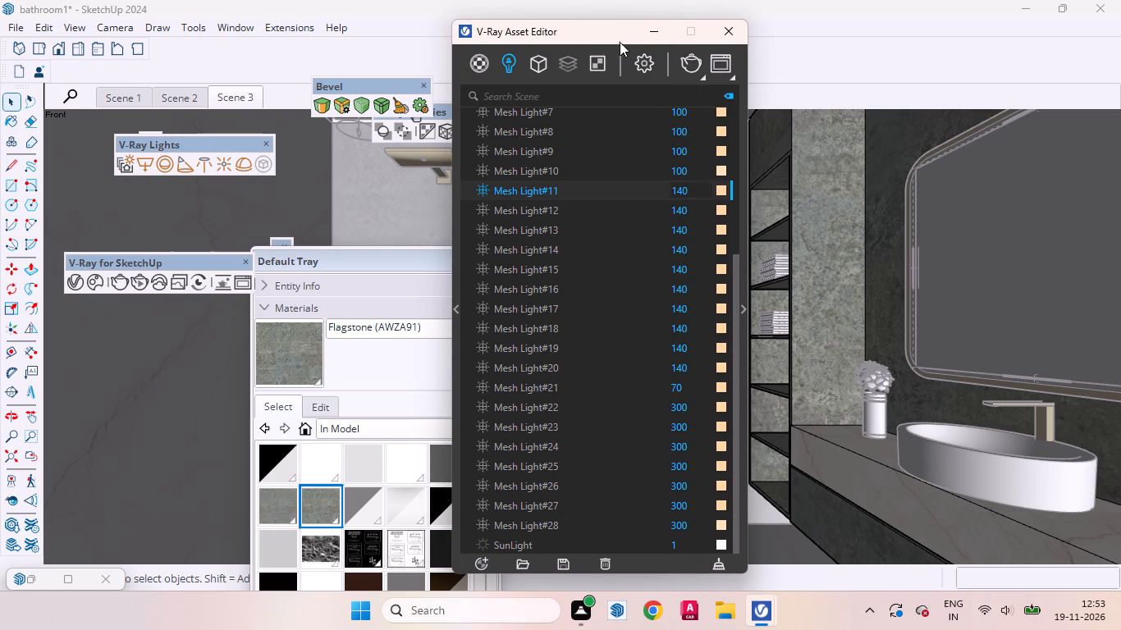
drag(593, 35, 578, 31)
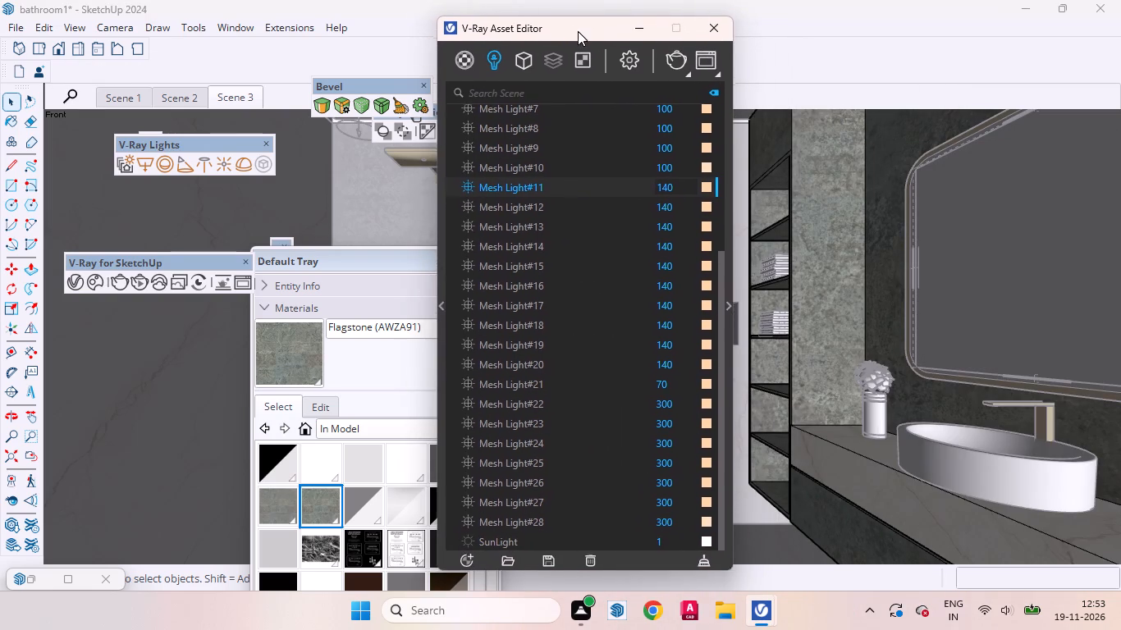
drag(578, 31, 576, 25)
click(627, 58)
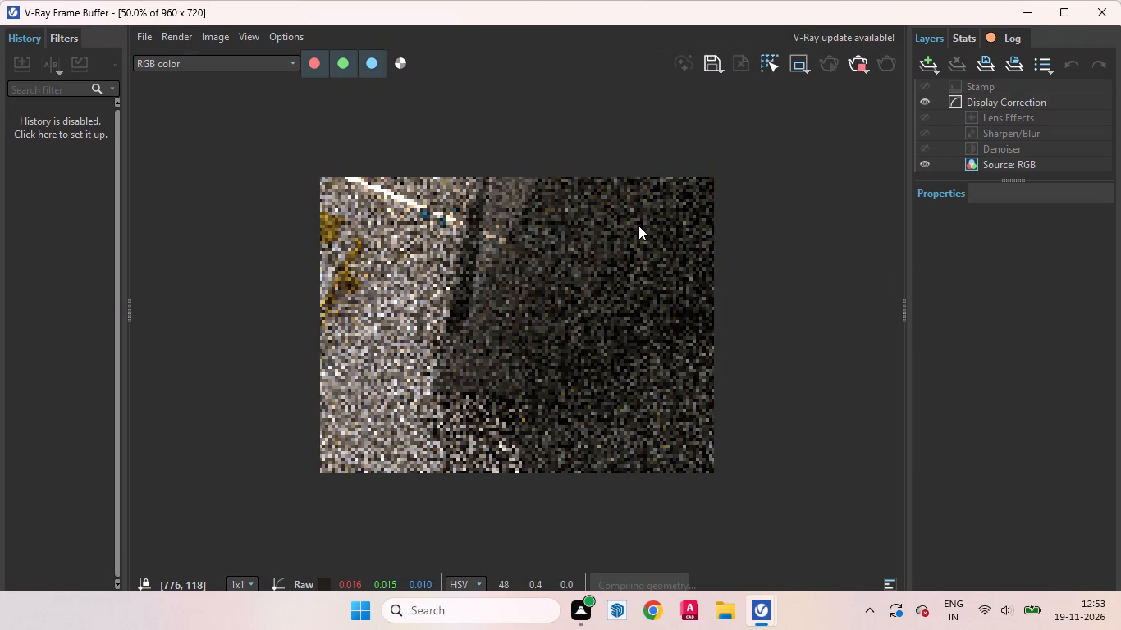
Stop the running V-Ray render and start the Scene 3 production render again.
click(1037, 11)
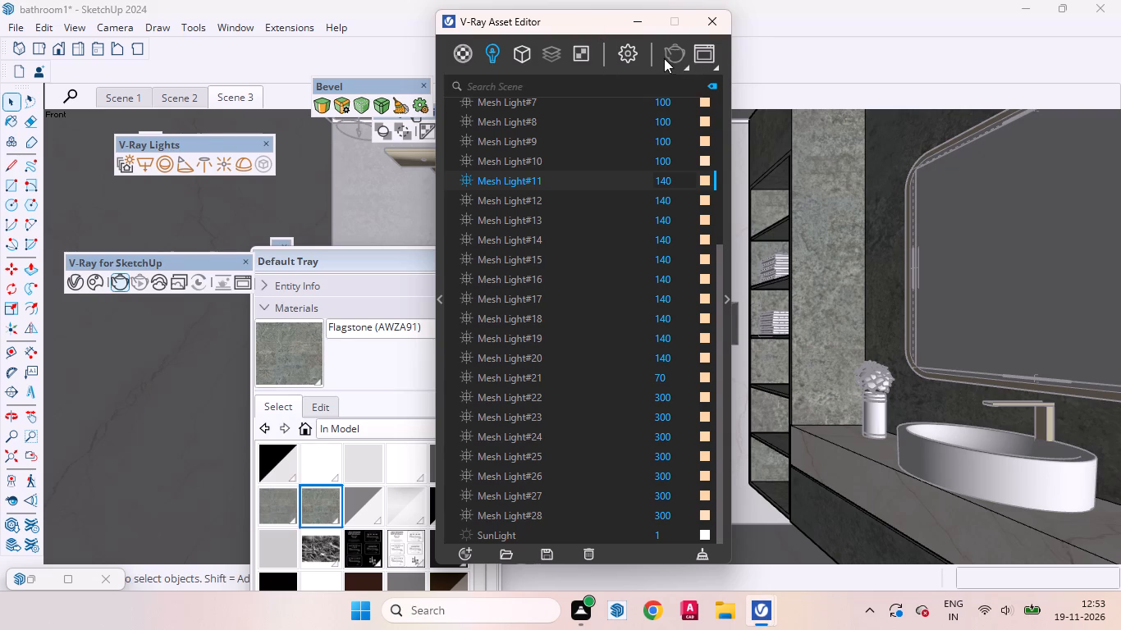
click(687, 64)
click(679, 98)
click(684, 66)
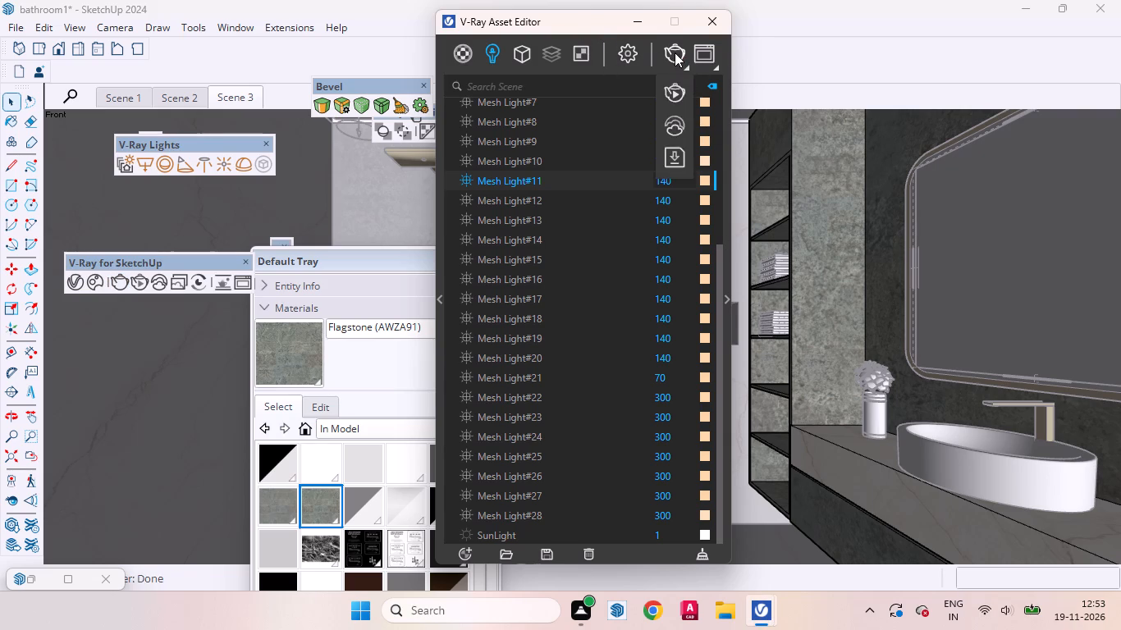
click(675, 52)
Set the camera's field of view to 70 with the Zoom tool and update Scene 3 to this view.
drag(595, 23, 187, 48)
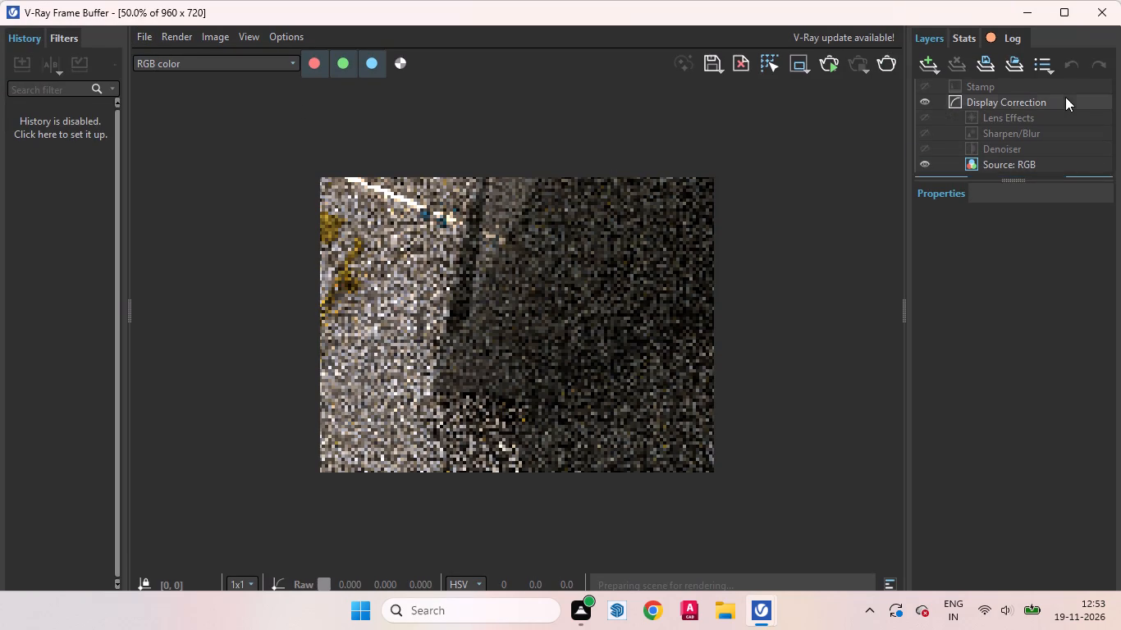
click(1018, 15)
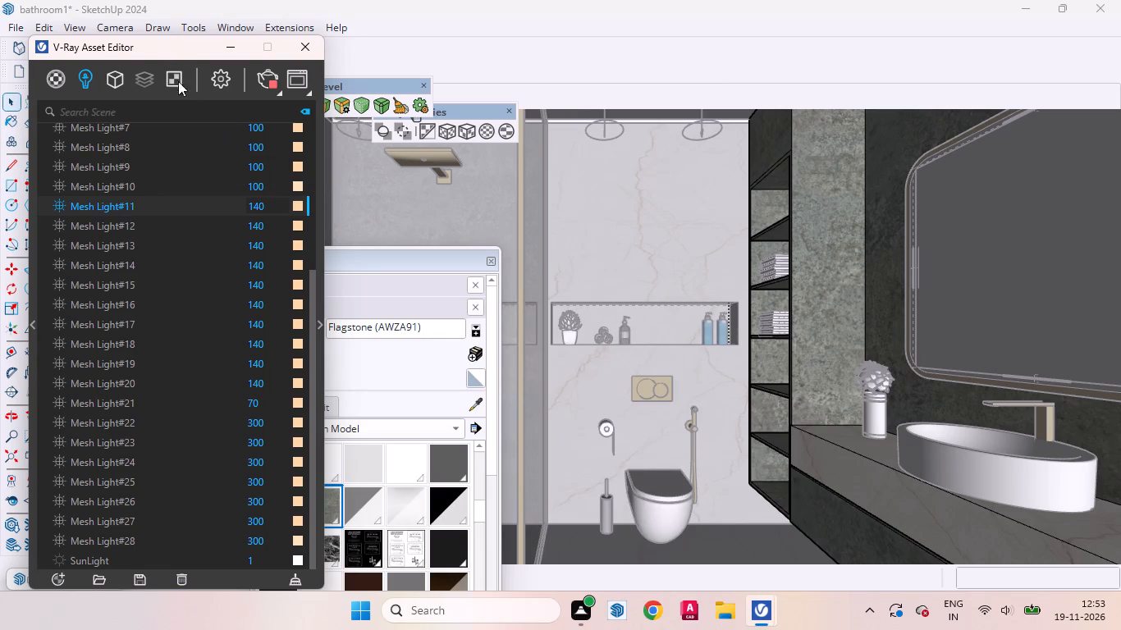
drag(167, 49, 574, 107)
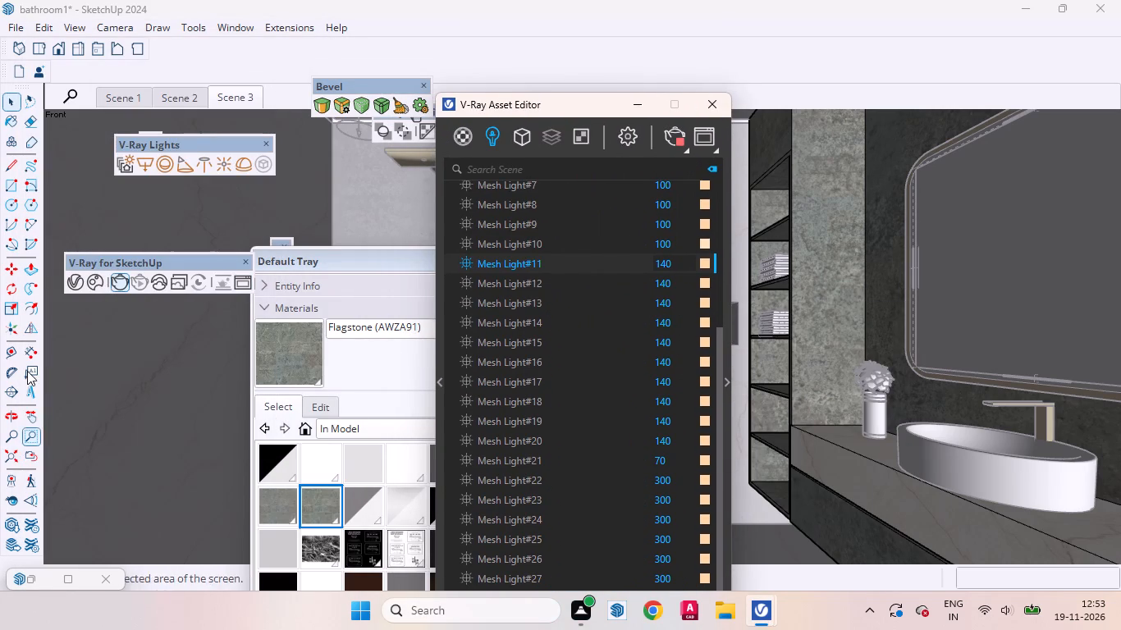
click(14, 427)
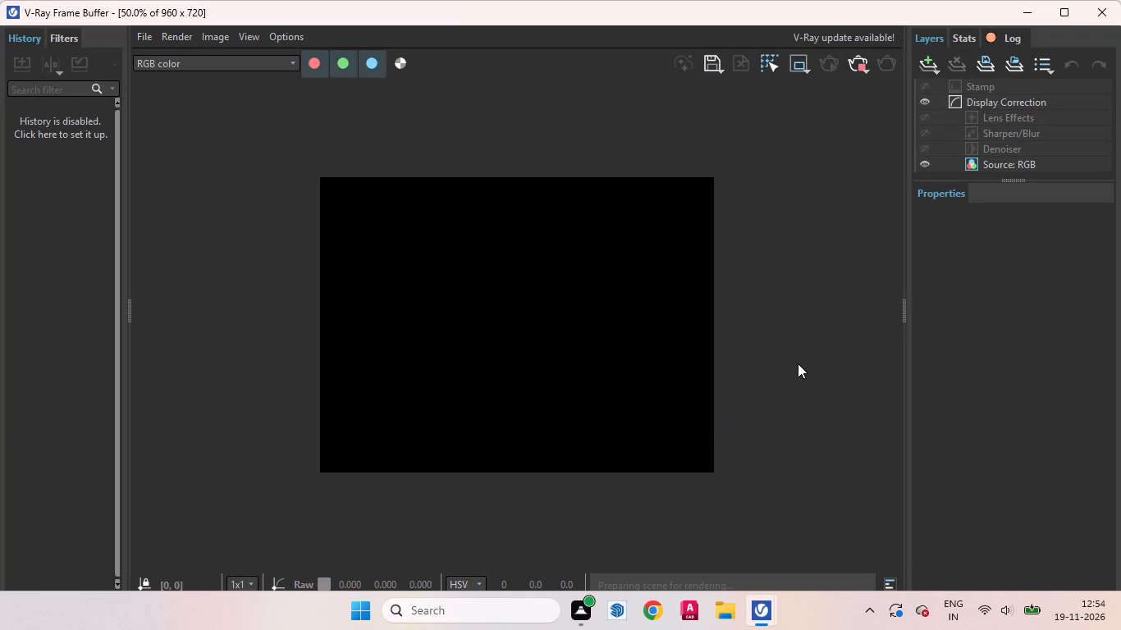
click(1027, 3)
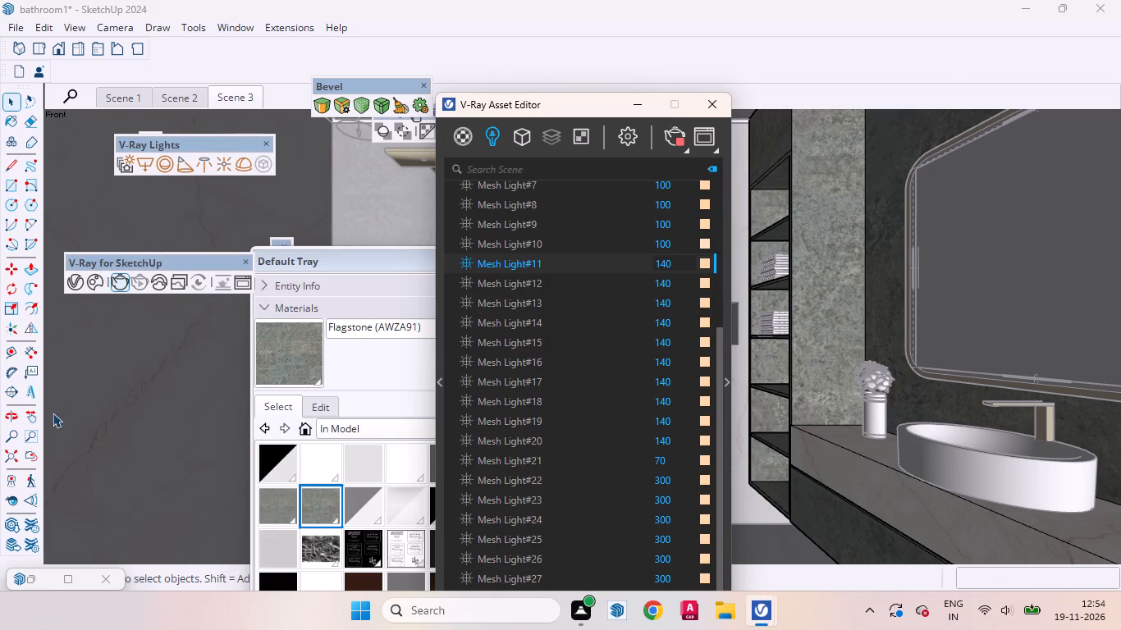
click(11, 431)
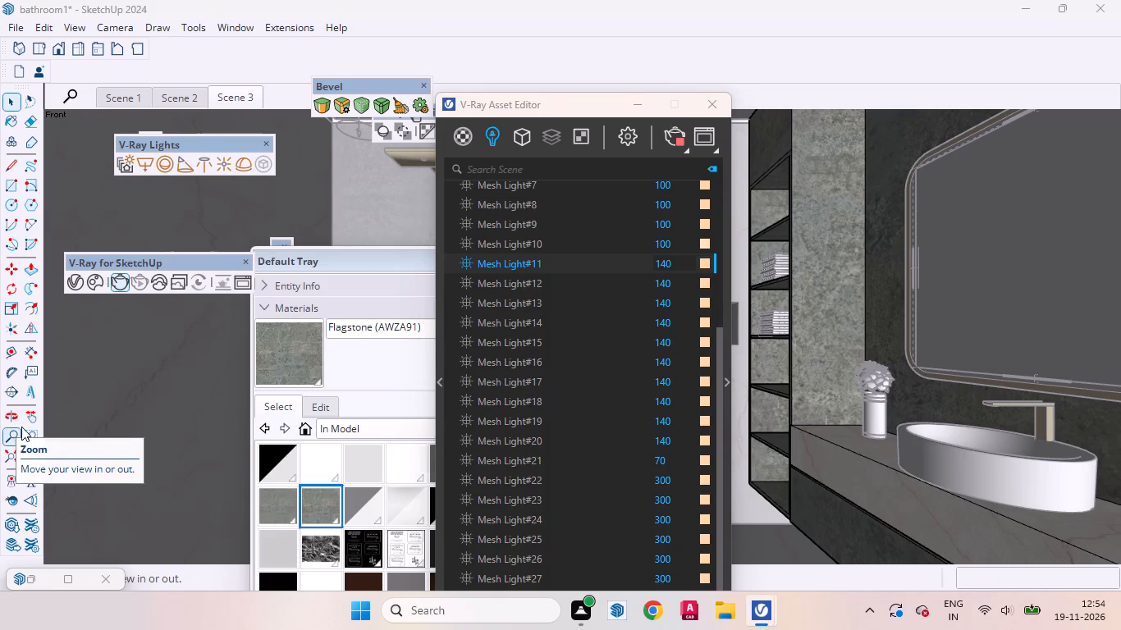
text(70)
key(Return)
key(space)
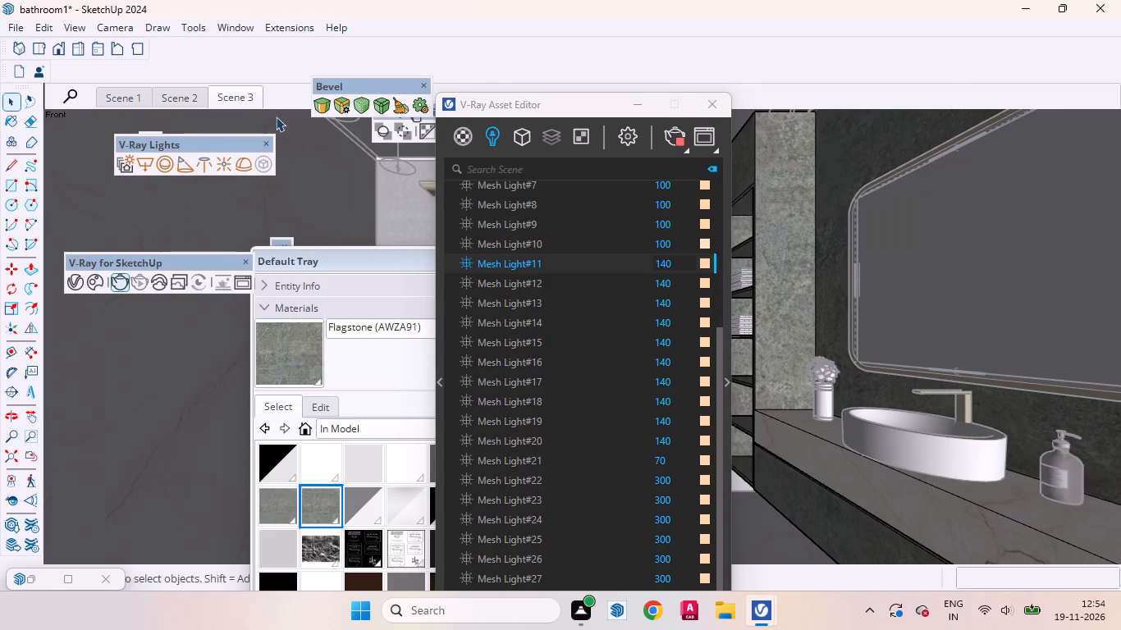
right_click(246, 100)
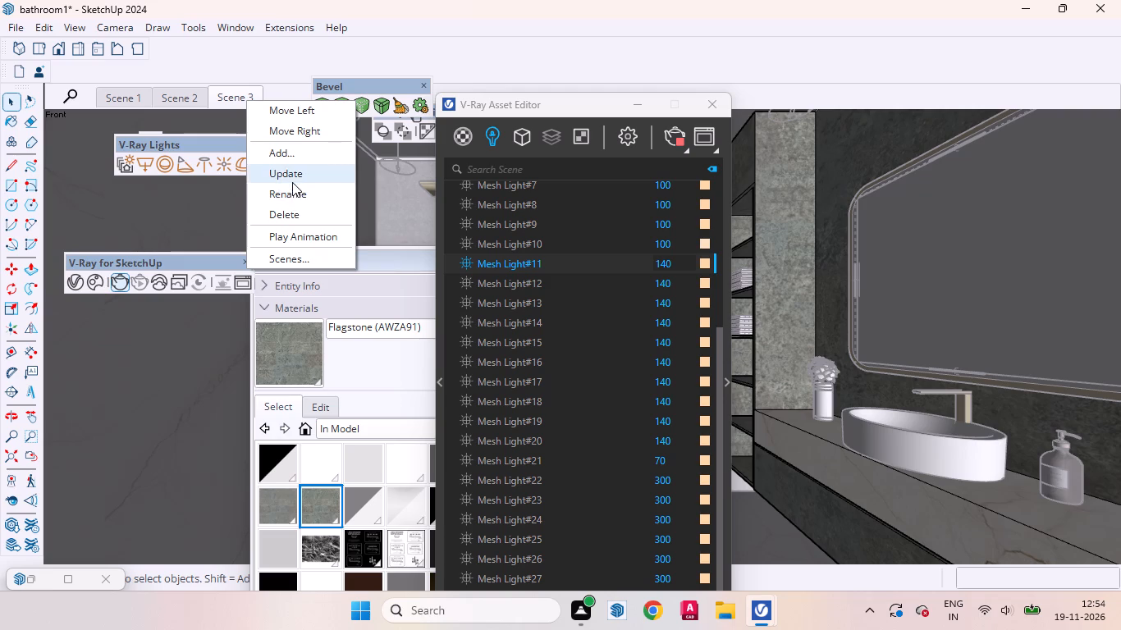
click(292, 180)
Stop the V-Ray render in progress.
click(682, 144)
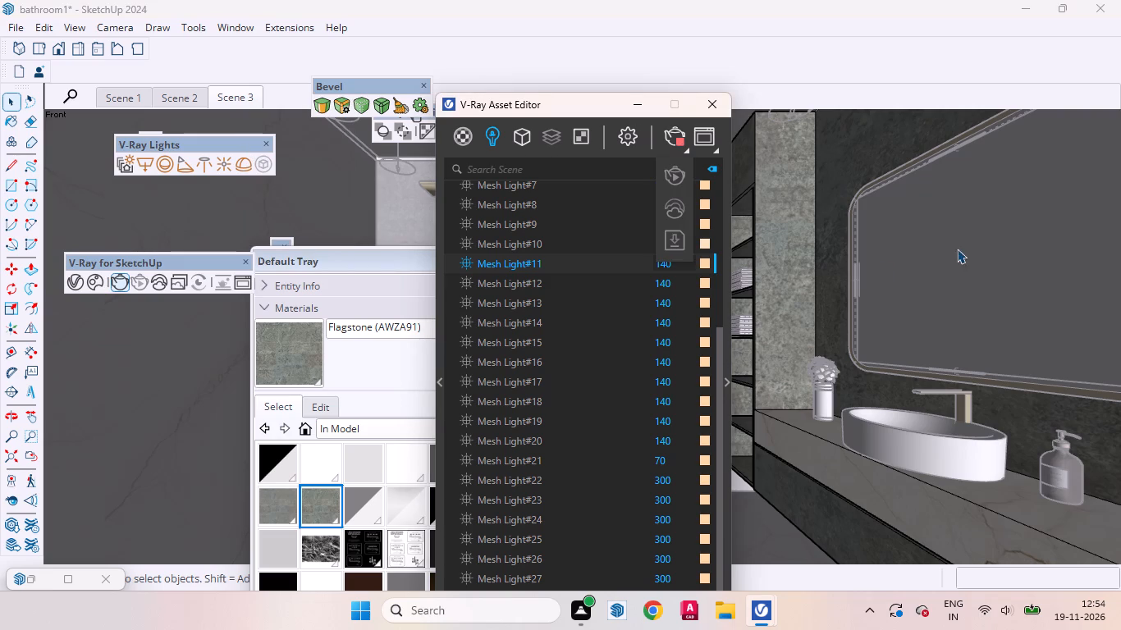
click(684, 146)
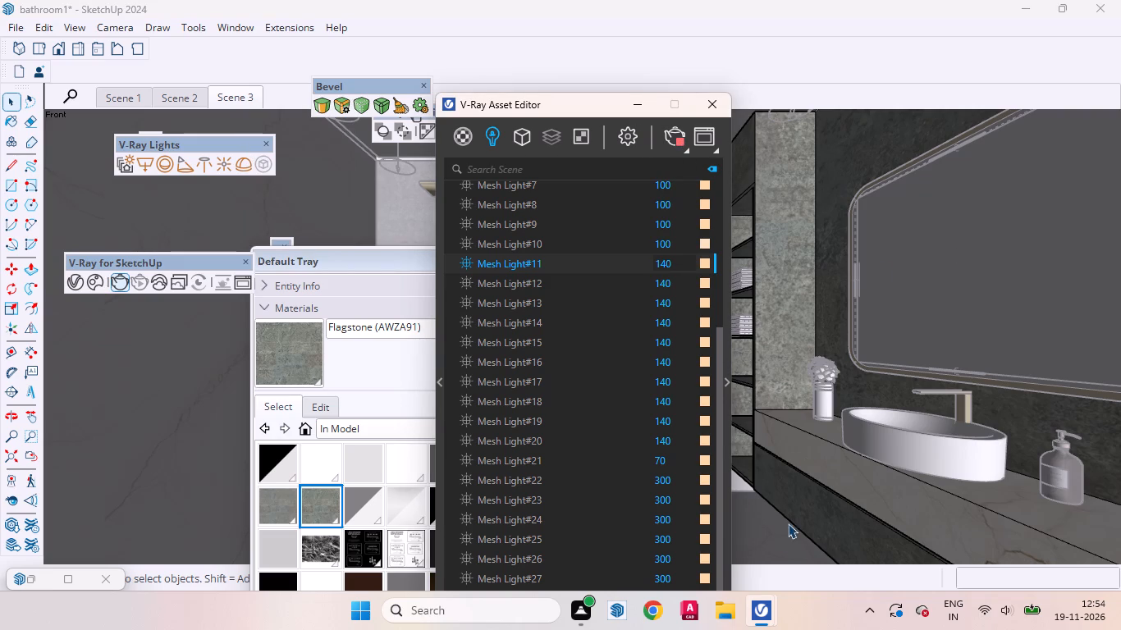
click(754, 554)
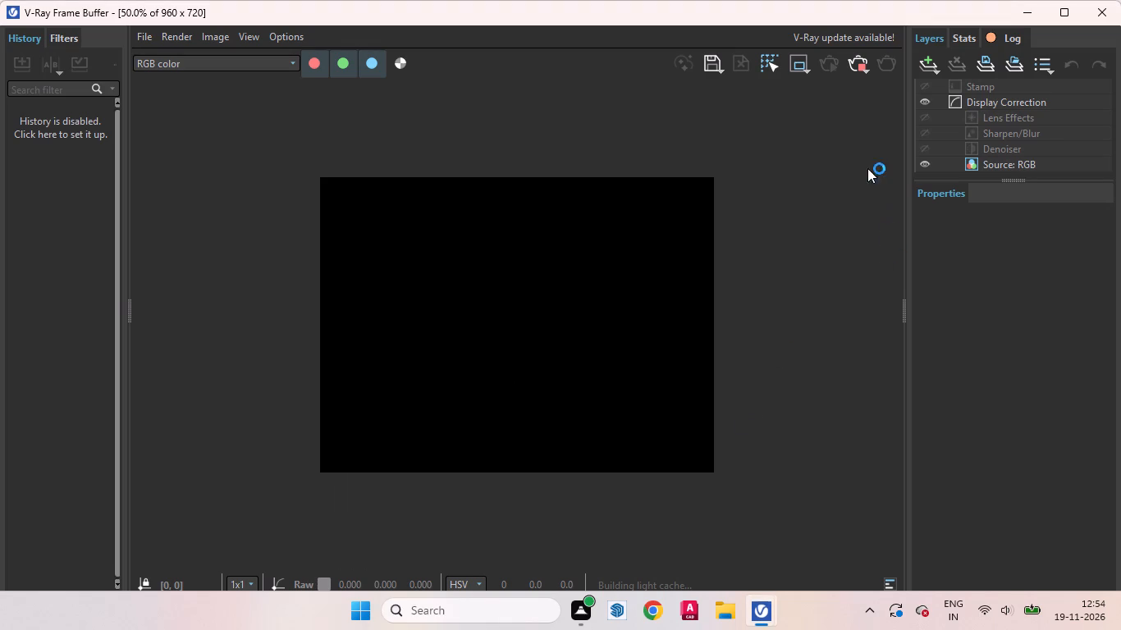
click(861, 62)
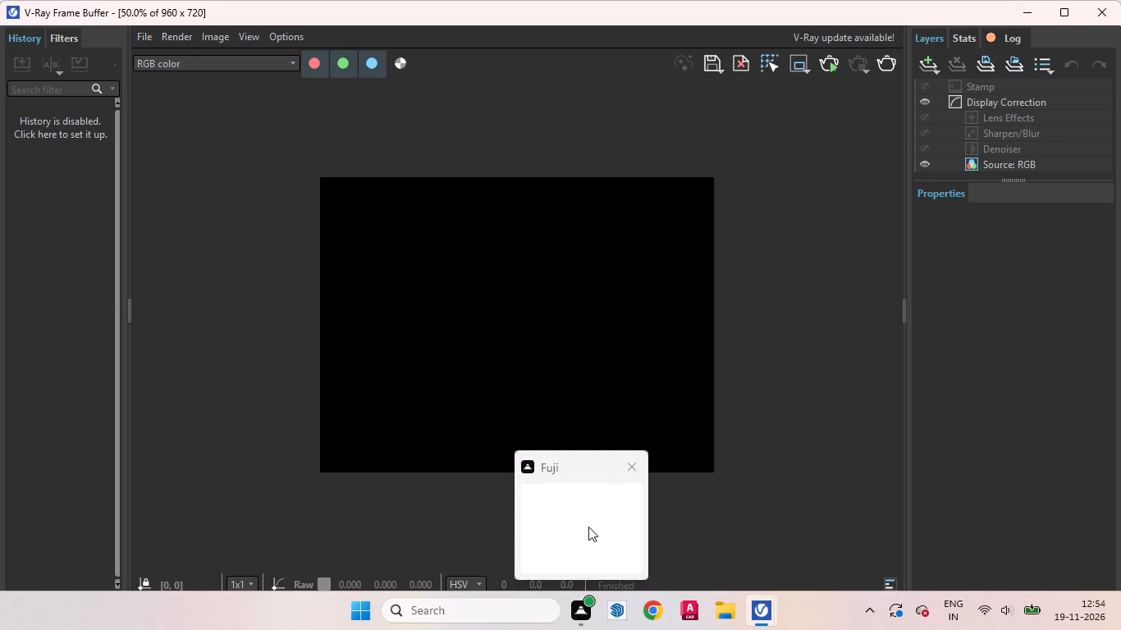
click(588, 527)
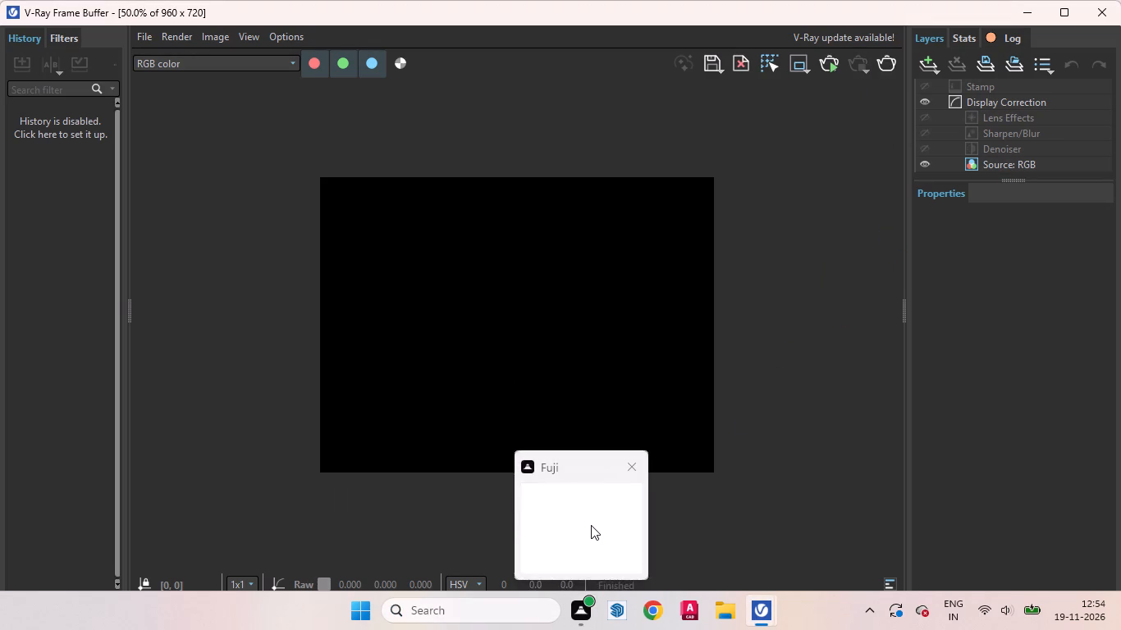
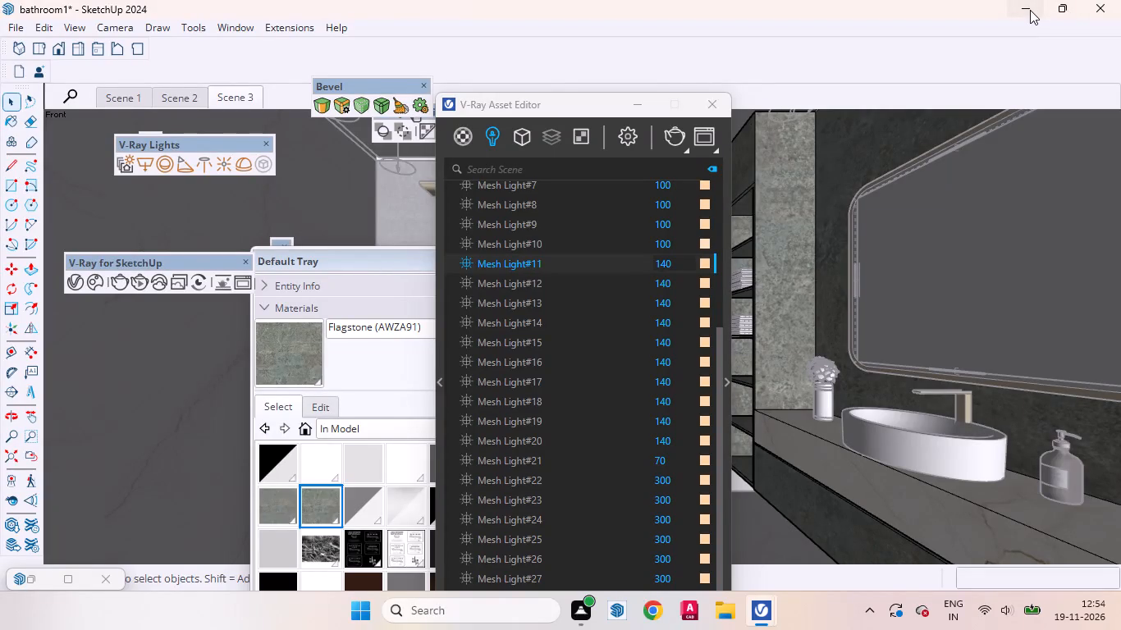
Switch to the Scene 2 view and move the V-Ray Asset Editor and Default Tray aside to uncover the bathroom.
drag(576, 109, 853, 62)
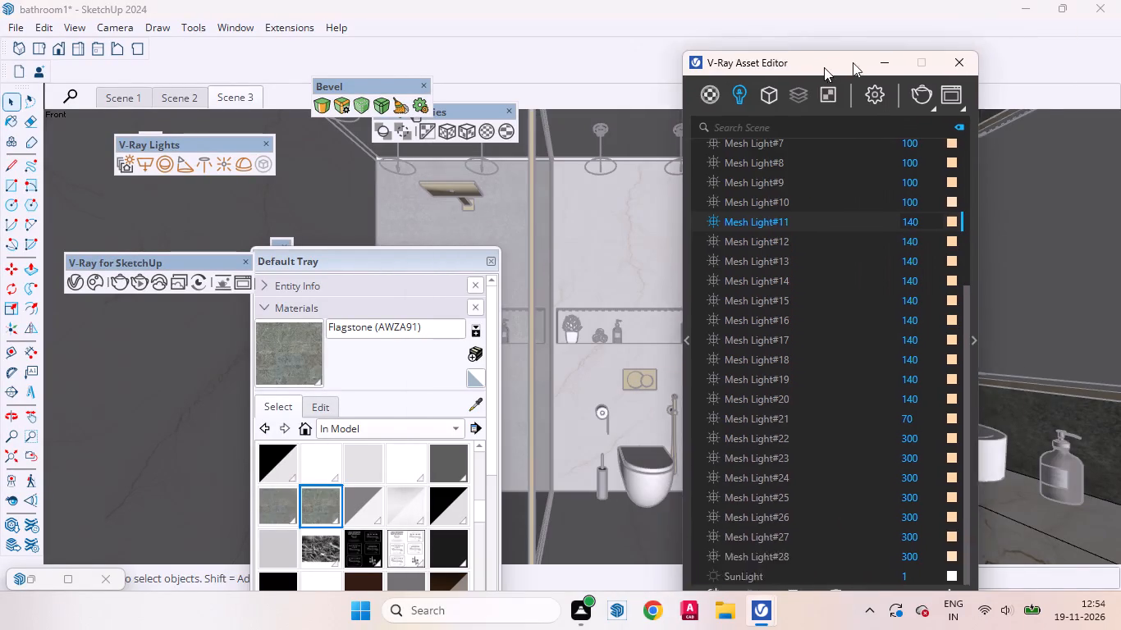
drag(853, 62, 890, 57)
scroll(483, 208, down, 3)
scroll(603, 257, down, 6)
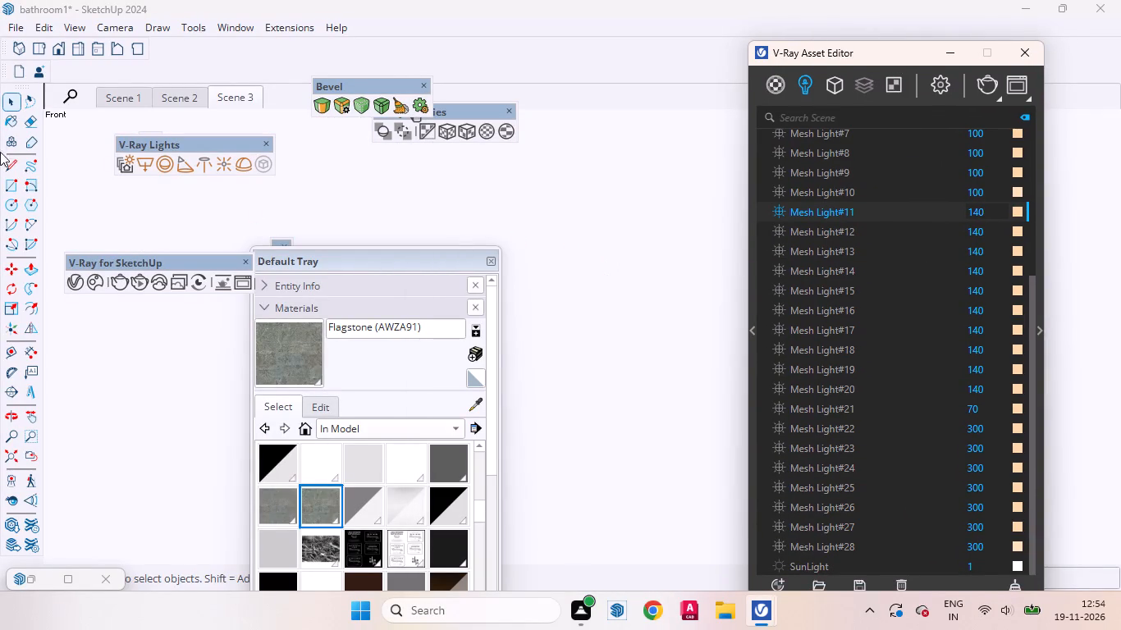
click(163, 92)
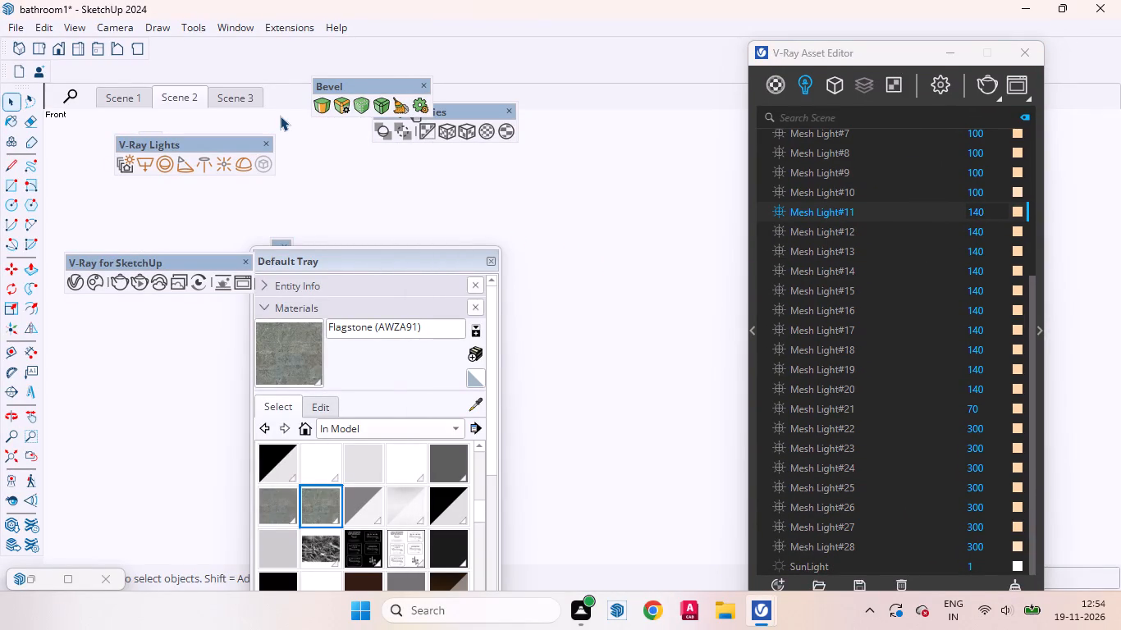
scroll(573, 251, down, 10)
scroll(602, 312, up, 1)
scroll(602, 313, down, 20)
scroll(602, 313, down, 11)
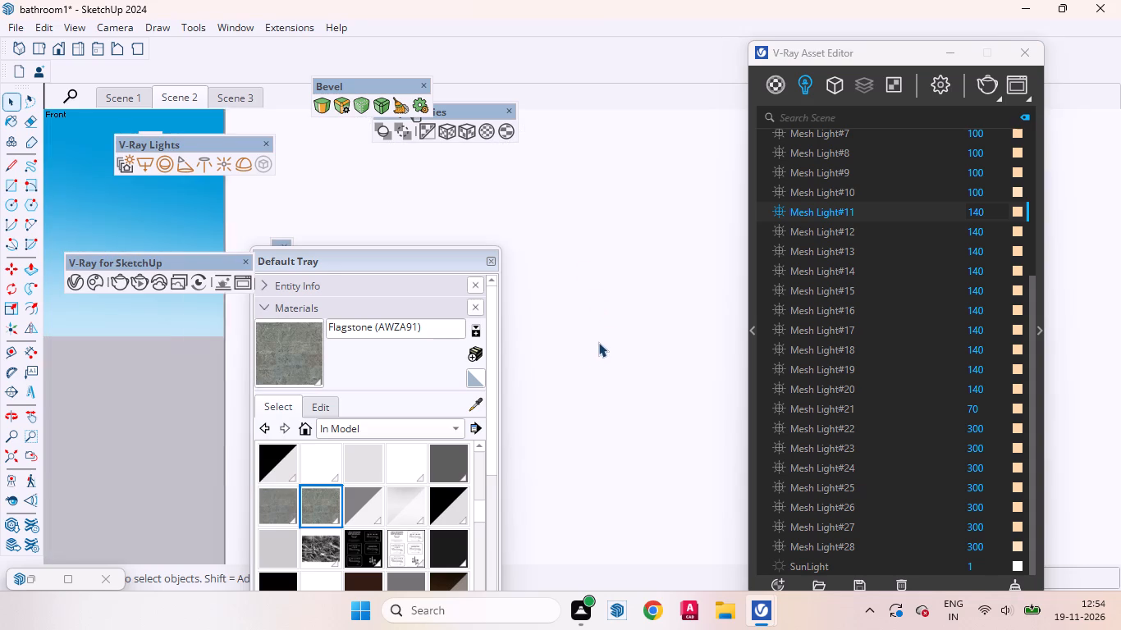
scroll(598, 342, down, 13)
triple_click(595, 174)
click(605, 173)
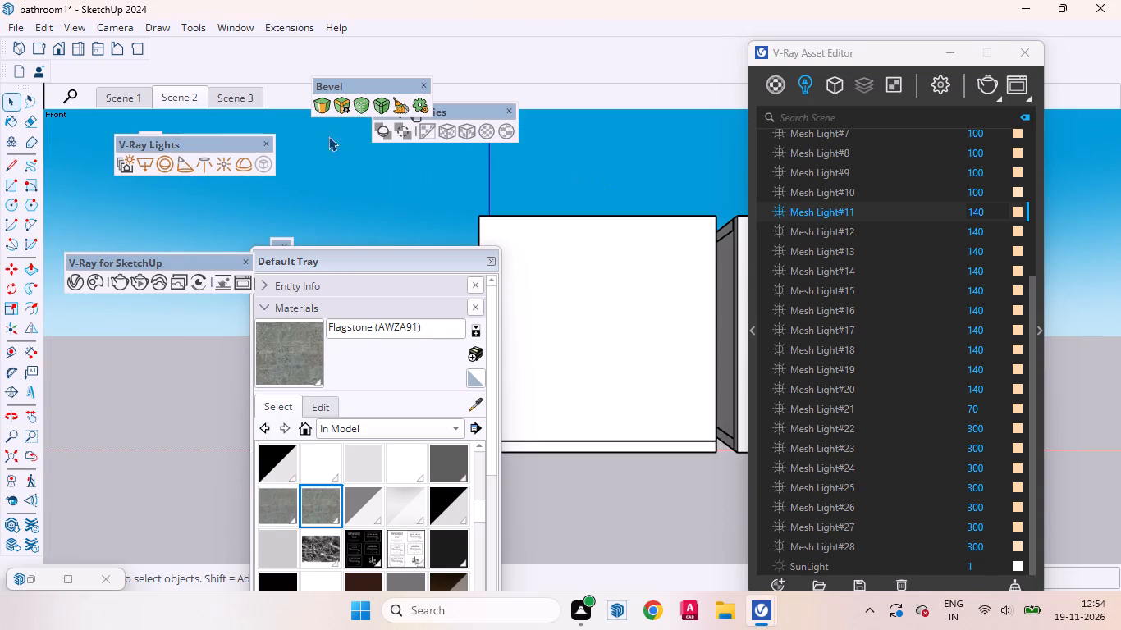
click(174, 101)
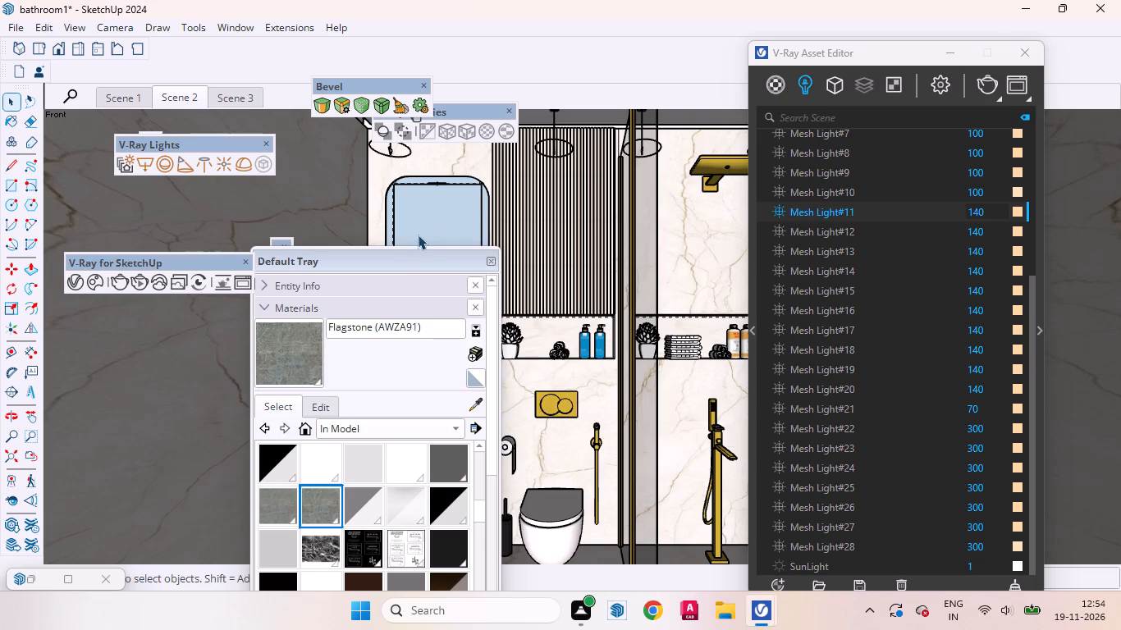
drag(400, 258, 213, 293)
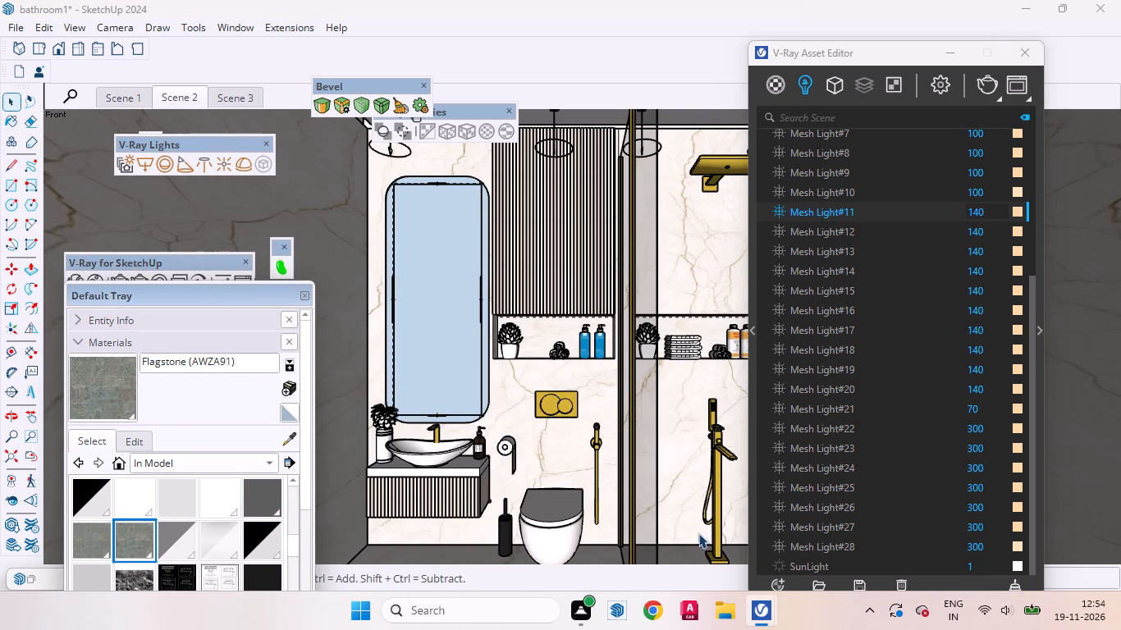